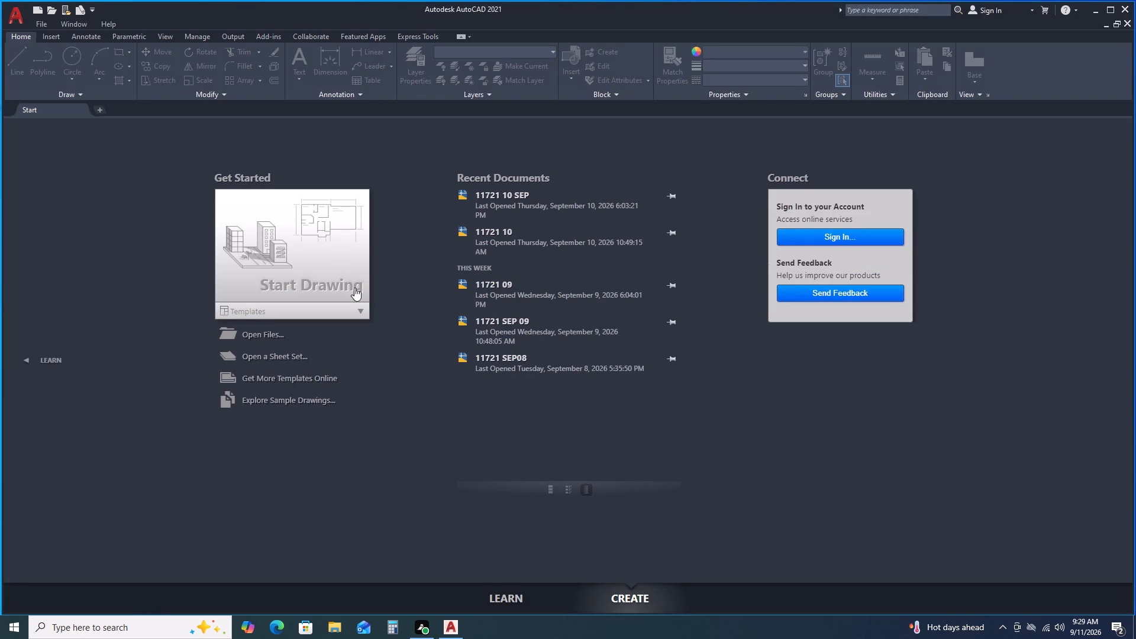
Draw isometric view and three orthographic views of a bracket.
Start a new blank drawing.
click(342, 267)
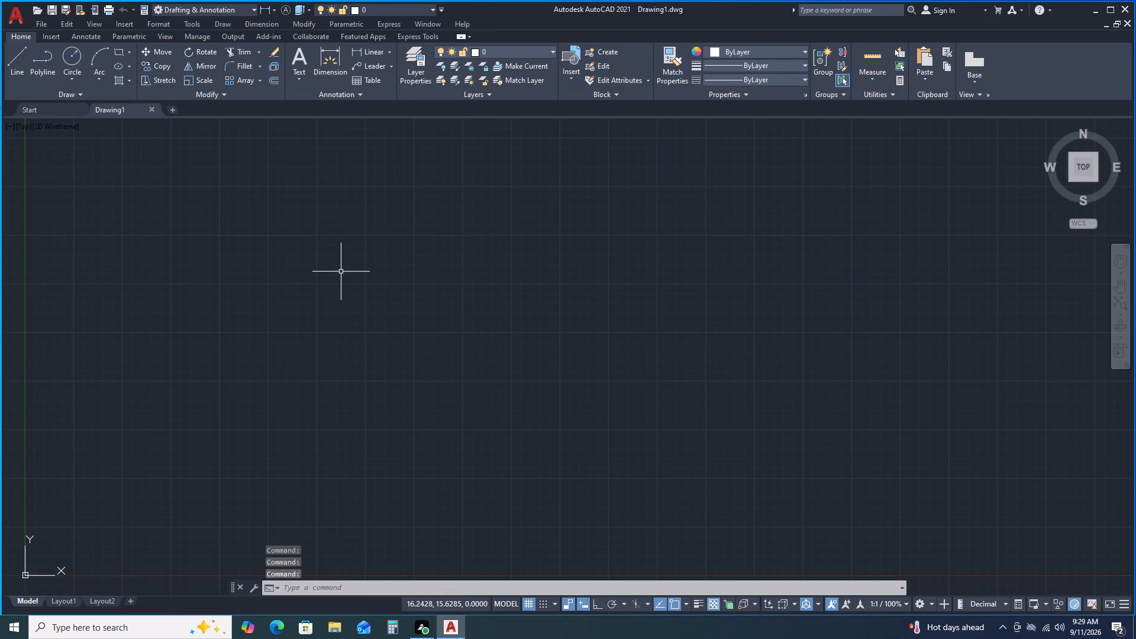
Configure the drawing units with length precision 0 and millimeters as the insertion scale.
text(UN)
key(Return)
click(520, 249)
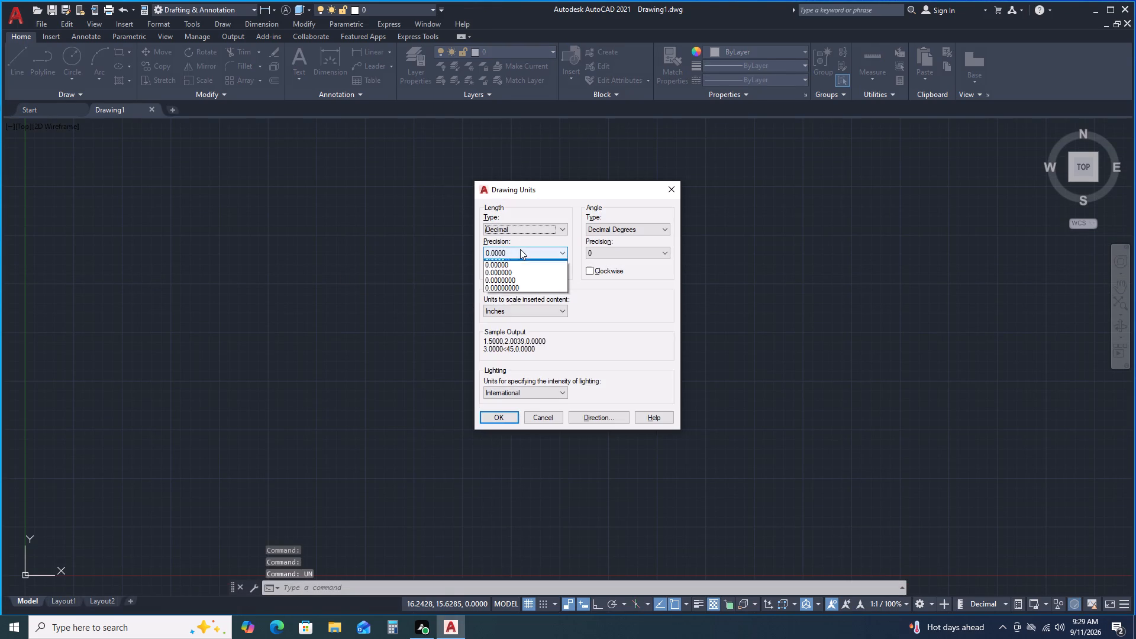
click(521, 263)
click(535, 309)
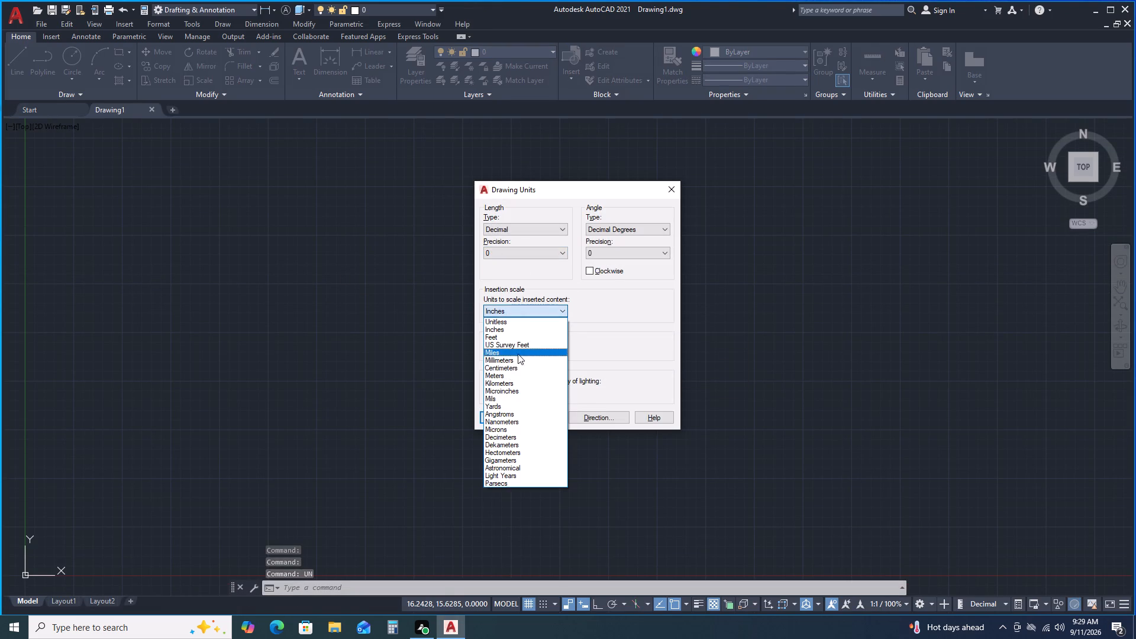
click(507, 360)
click(498, 418)
Modify the Standard dimension style to use an arrow size of 2 and a text height of 4.
key(d)
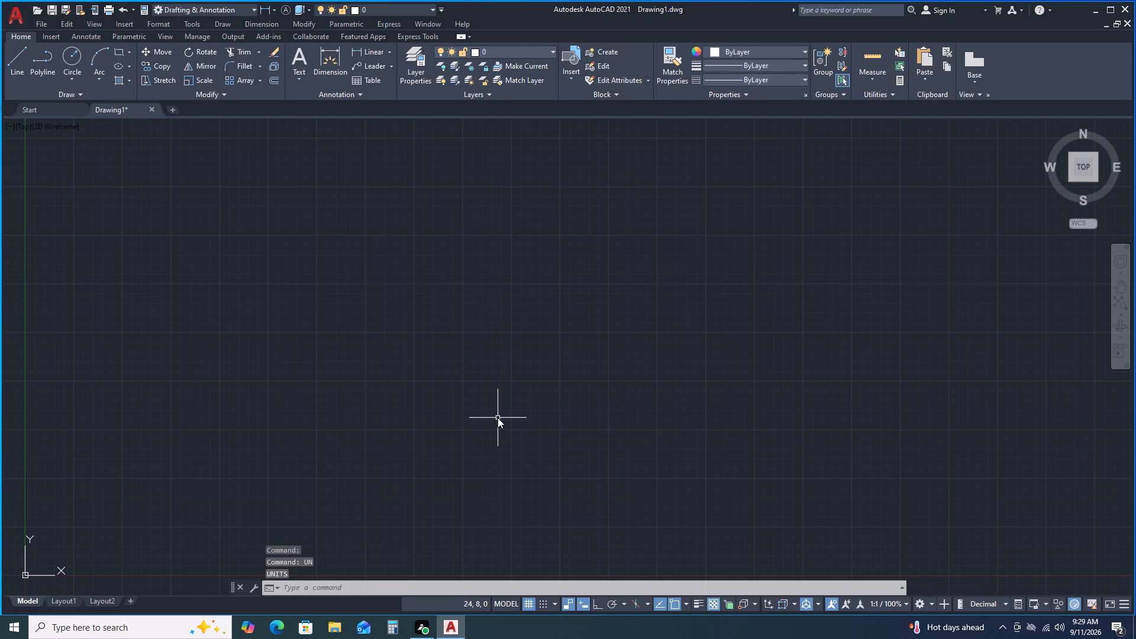
key(Return)
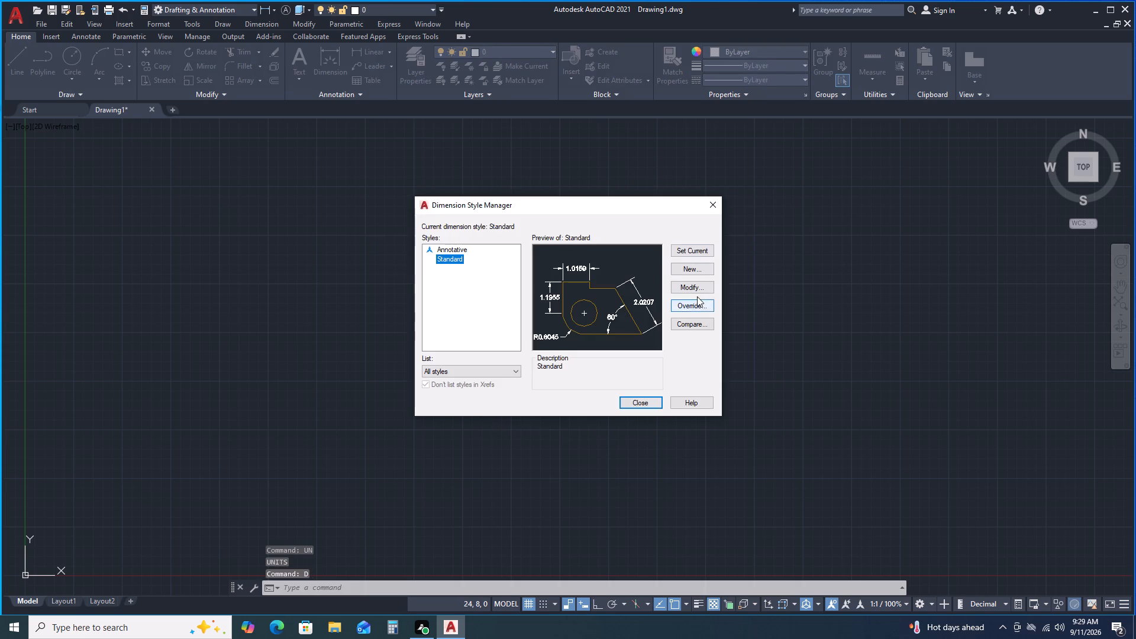
click(697, 285)
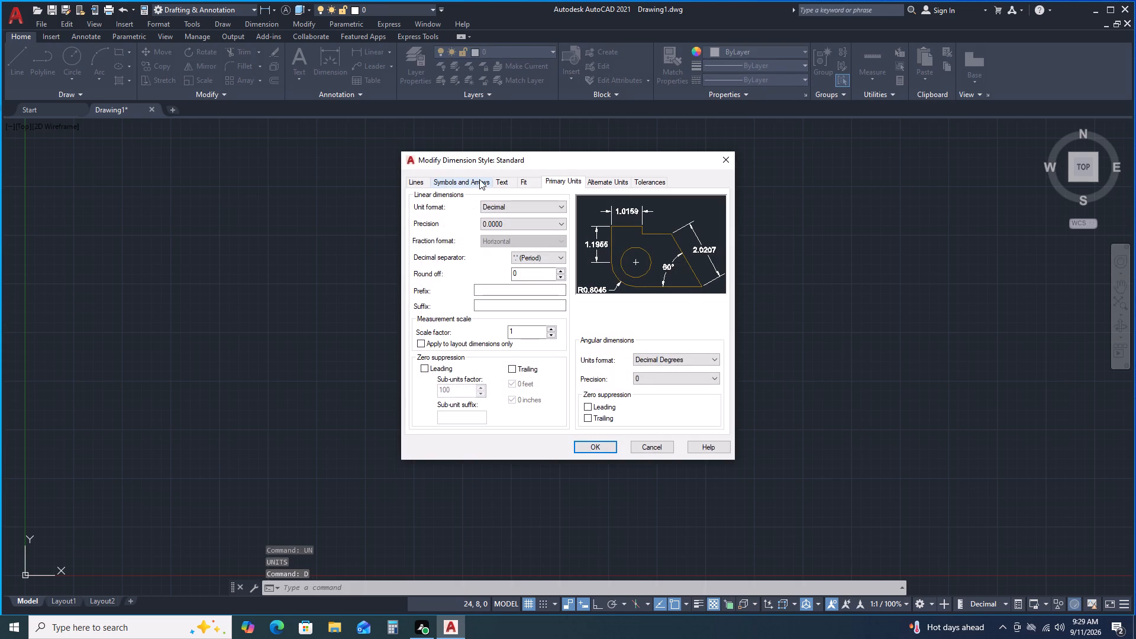
click(479, 179)
double_click(438, 301)
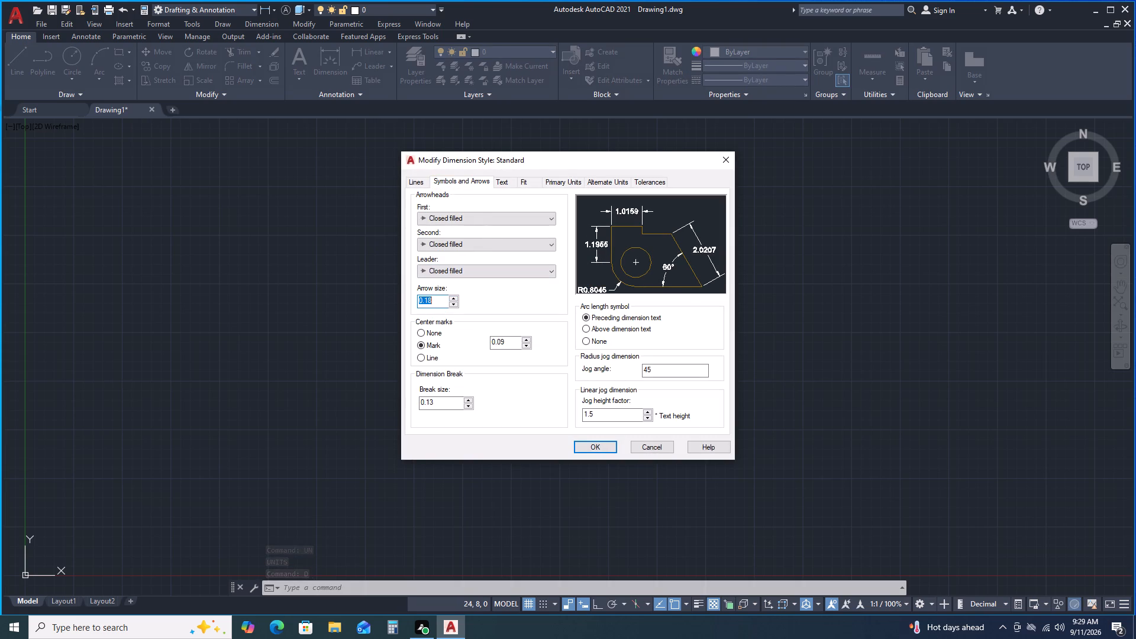
key(2)
key(Return)
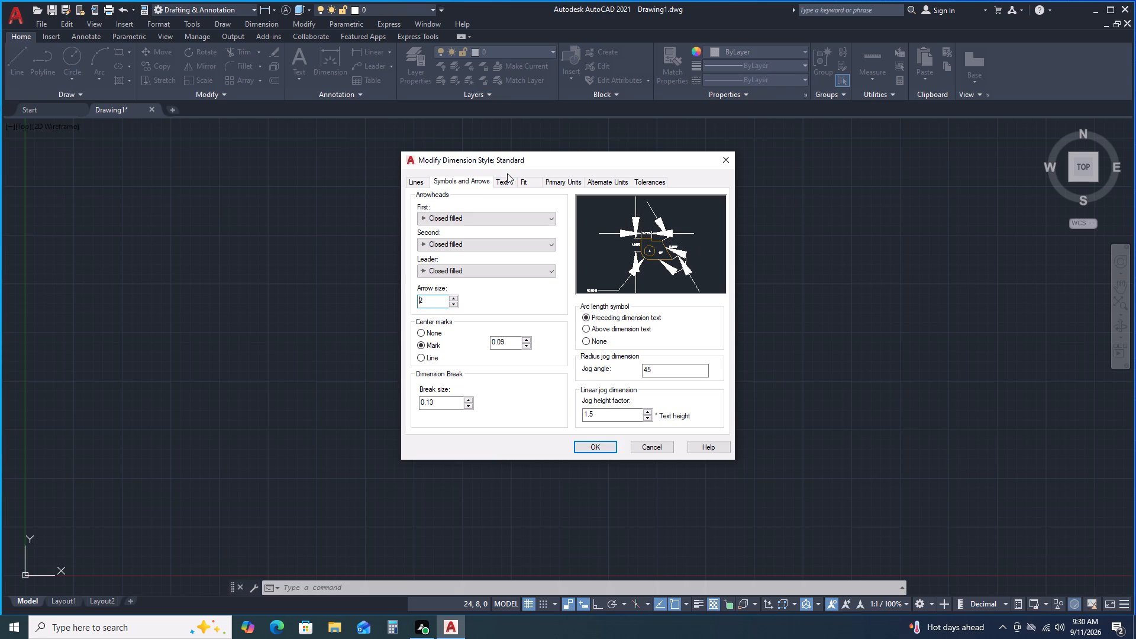
click(507, 177)
double_click(545, 269)
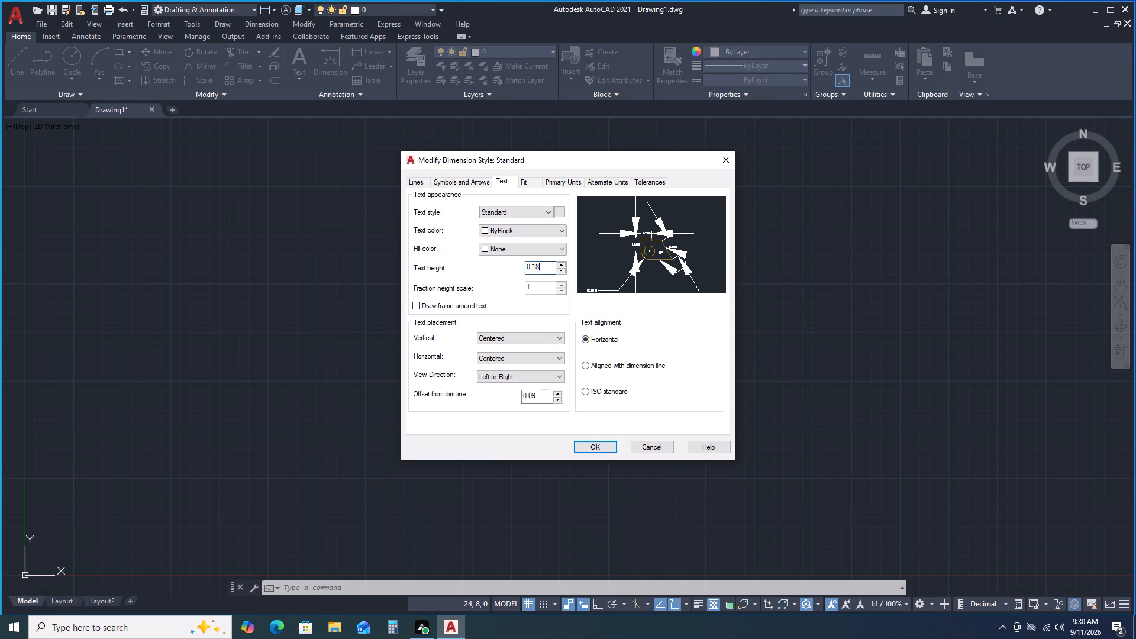
key(4)
key(Return)
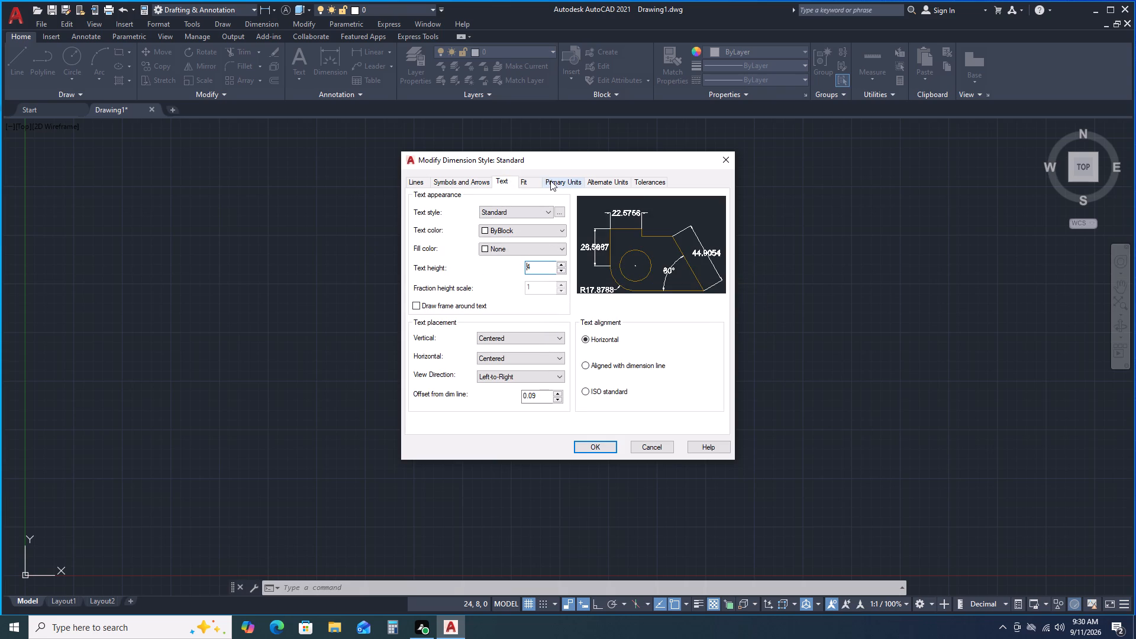
Set the Standard dimension style's linear dimension precision to 0 and make the style current.
click(550, 179)
click(533, 225)
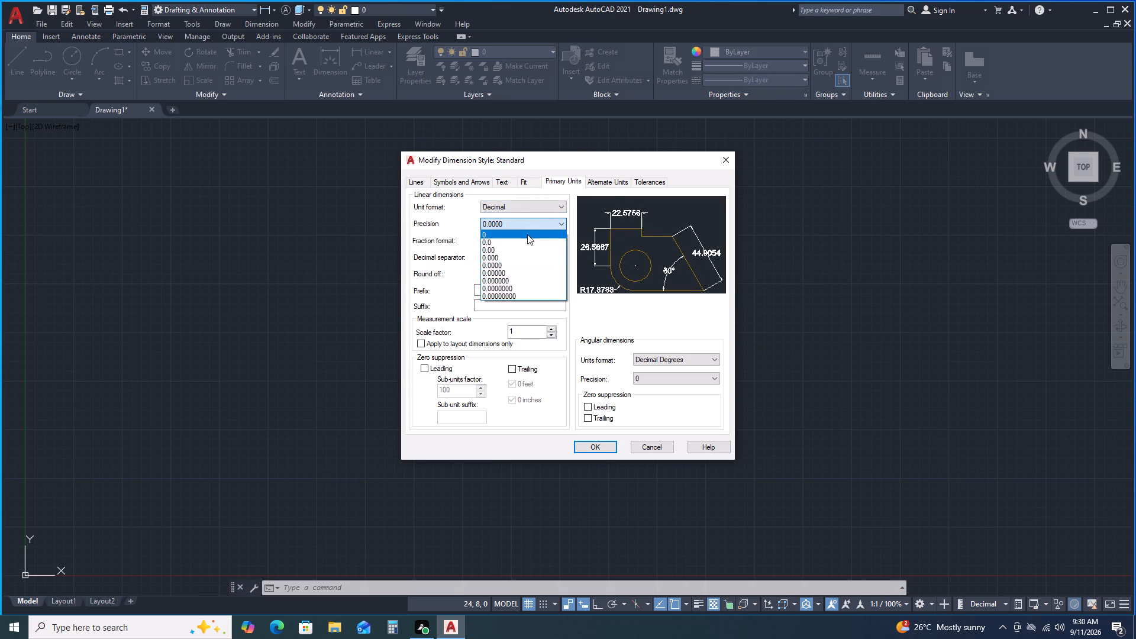
click(527, 234)
click(581, 449)
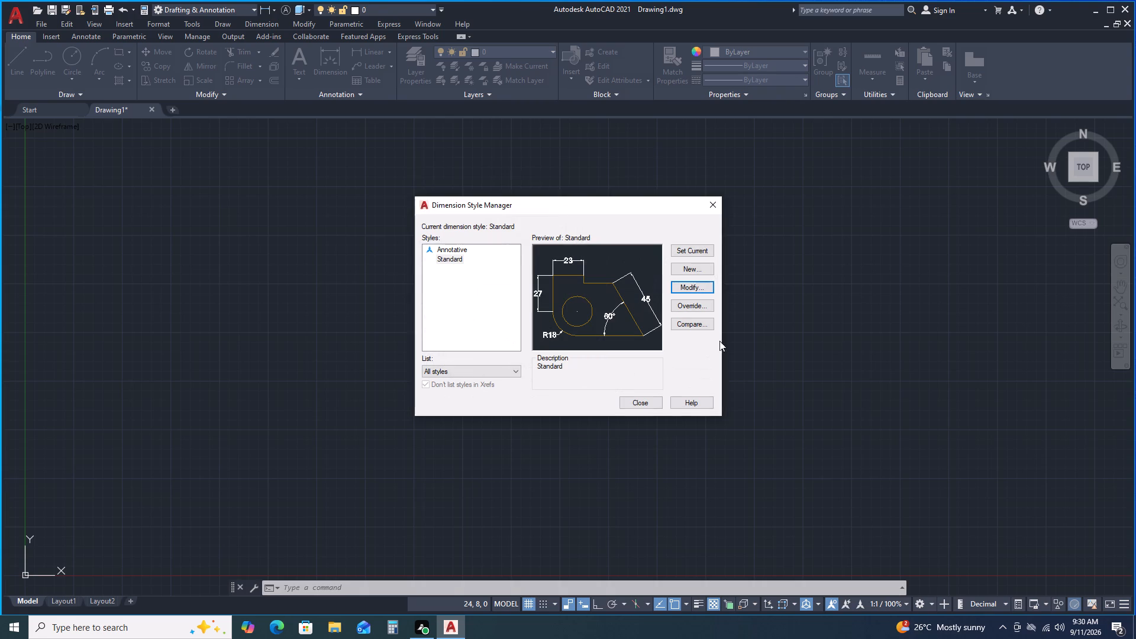
click(703, 251)
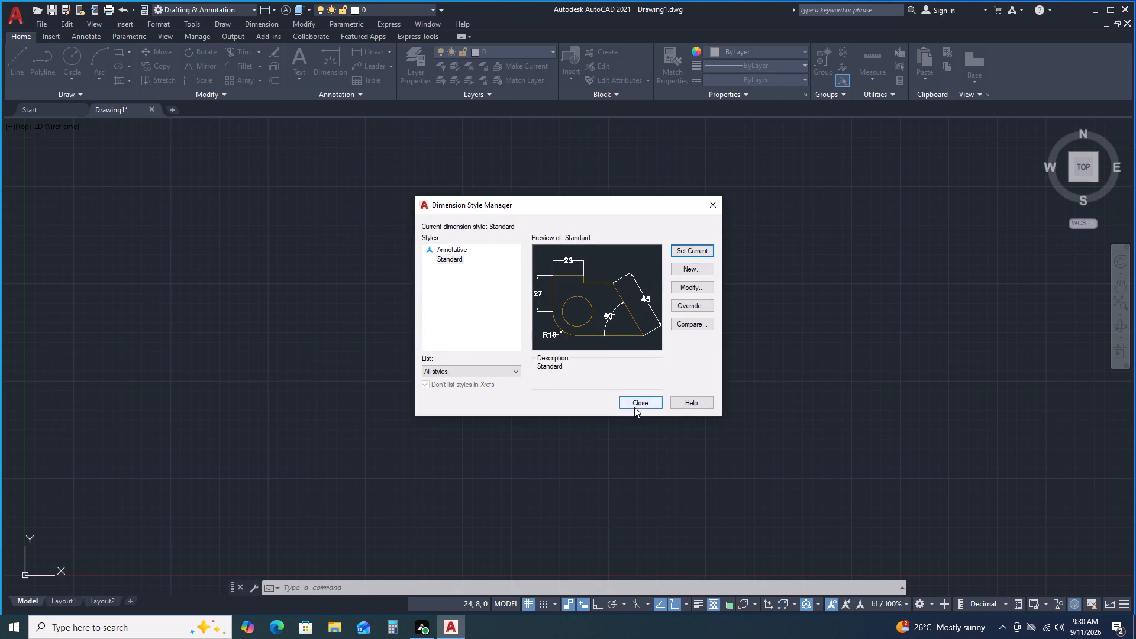
click(634, 407)
Turn on ortho mode and isometric drafting.
click(597, 605)
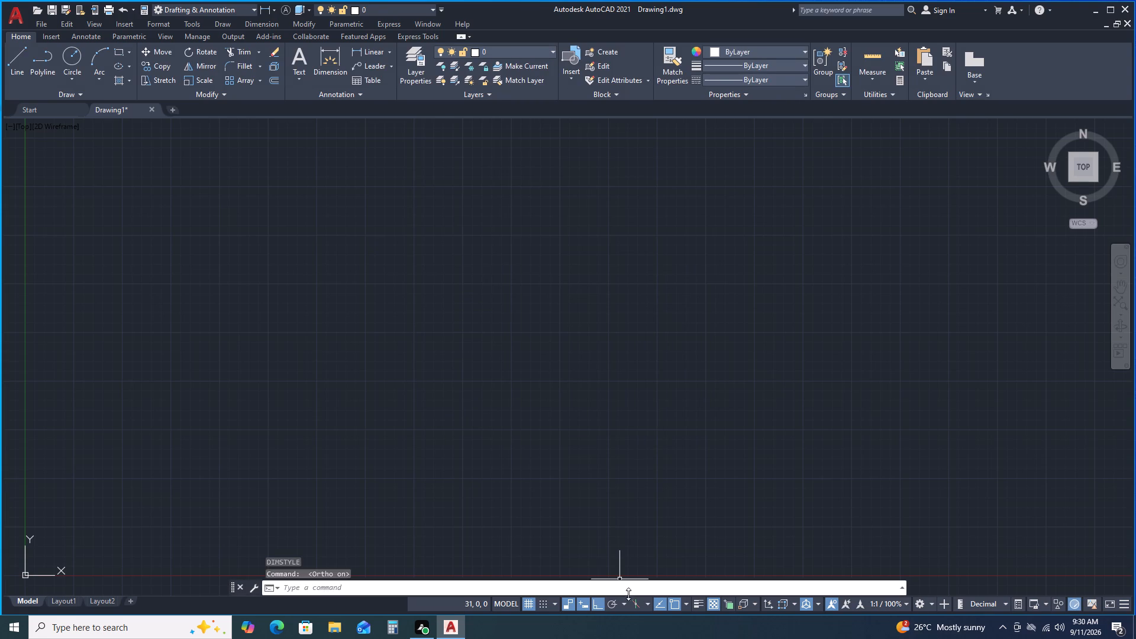
click(637, 605)
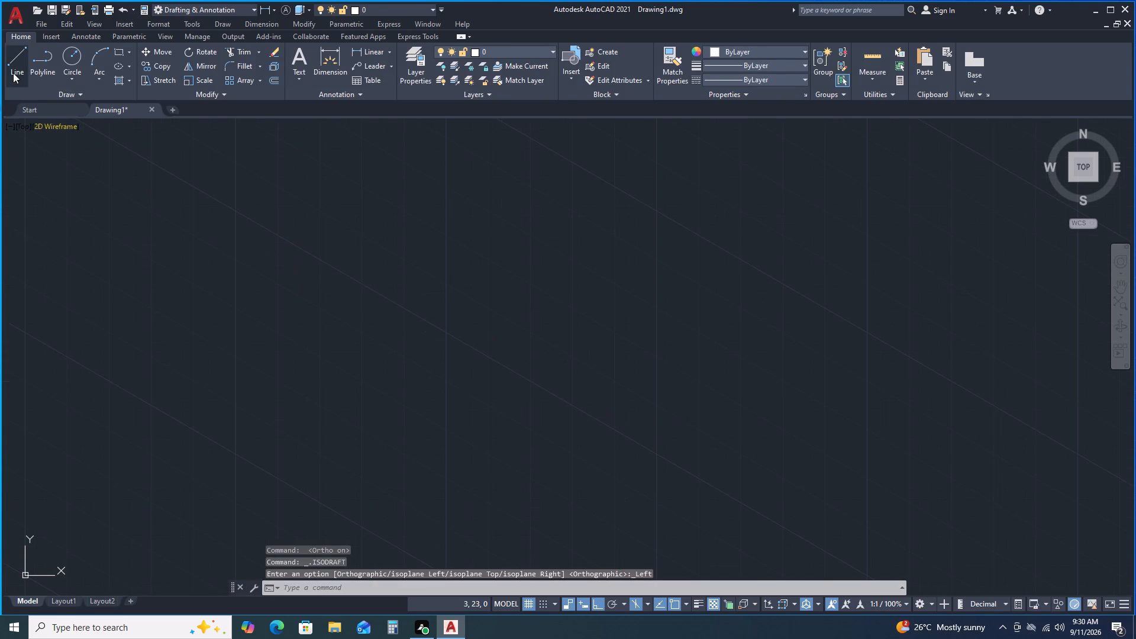
On the top isoplane, begin a line with an 80 mm segment rising at 30° from a free start point.
click(13, 73)
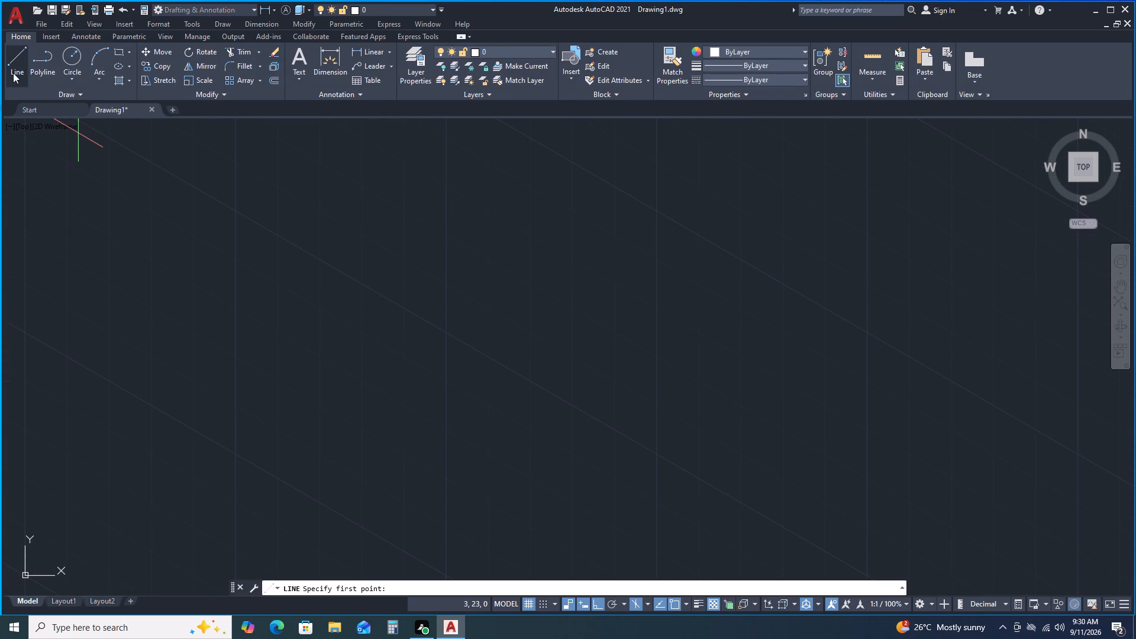
key(F5)
click(502, 437)
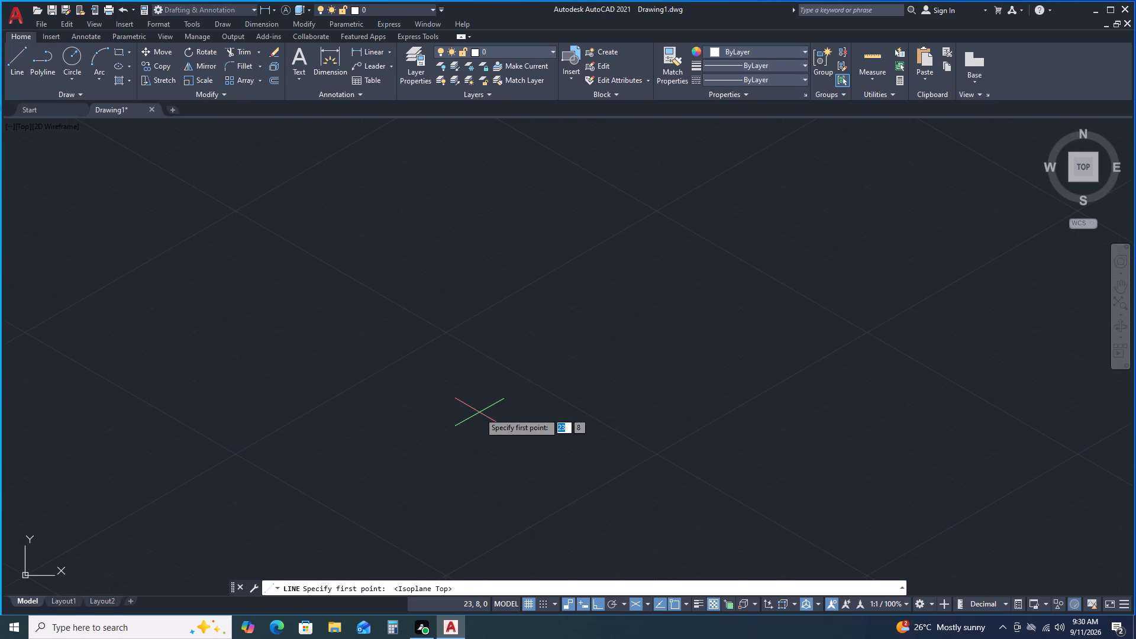
click(479, 412)
text(80)
key(Return)
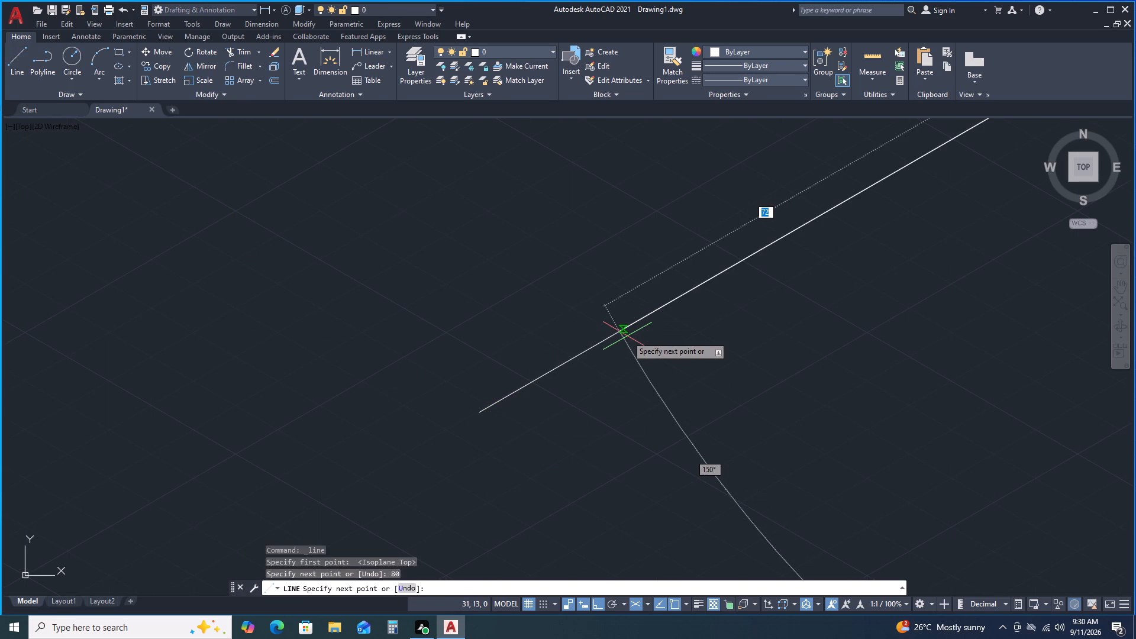
Switch to the right isoplane and add a 50 mm vertical segment down from the upper end of the 80 mm line.
key(F5)
scroll(711, 397, up, 1)
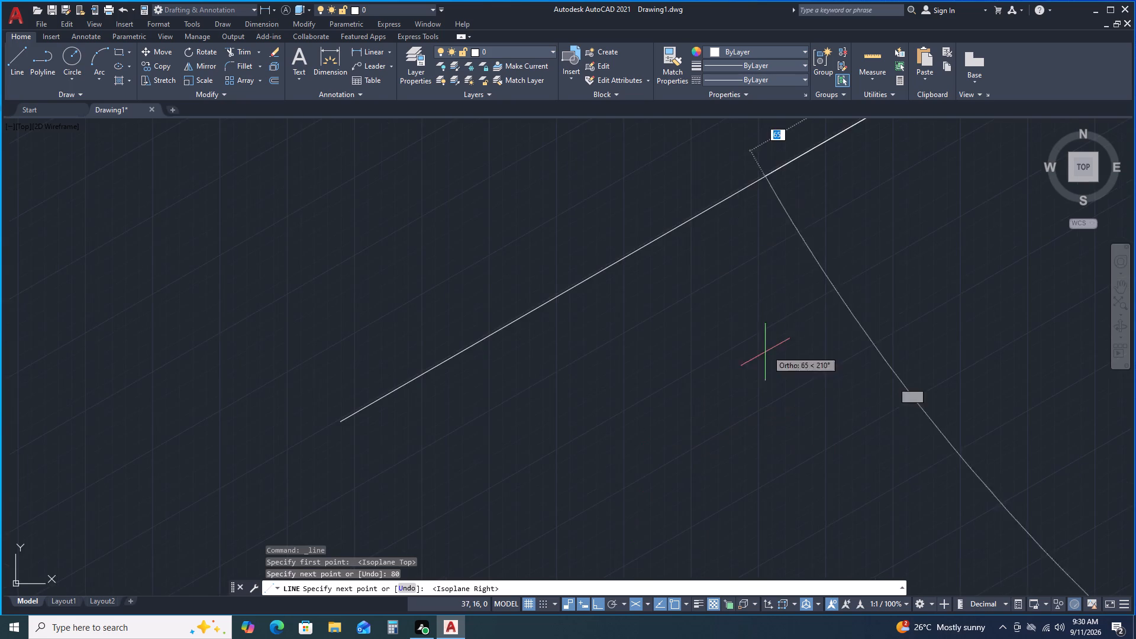
scroll(782, 336, down, 3)
middle_drag(831, 308, 542, 387)
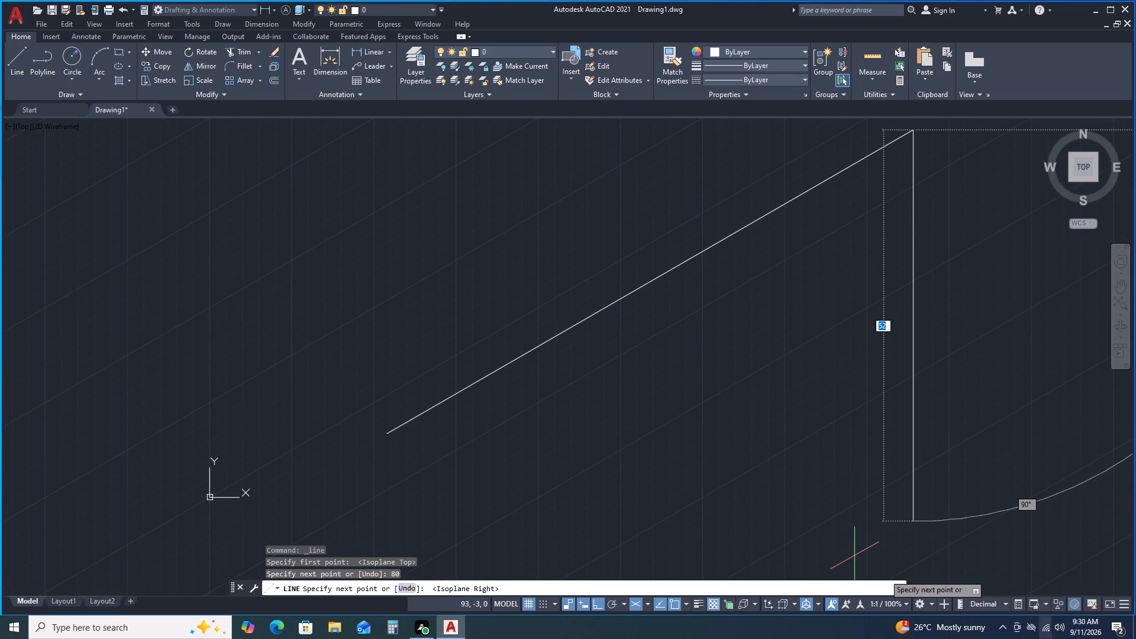
scroll(1002, 522, down, 1)
scroll(1002, 517, up, 1)
scroll(1002, 517, down, 1)
scroll(857, 451, down, 3)
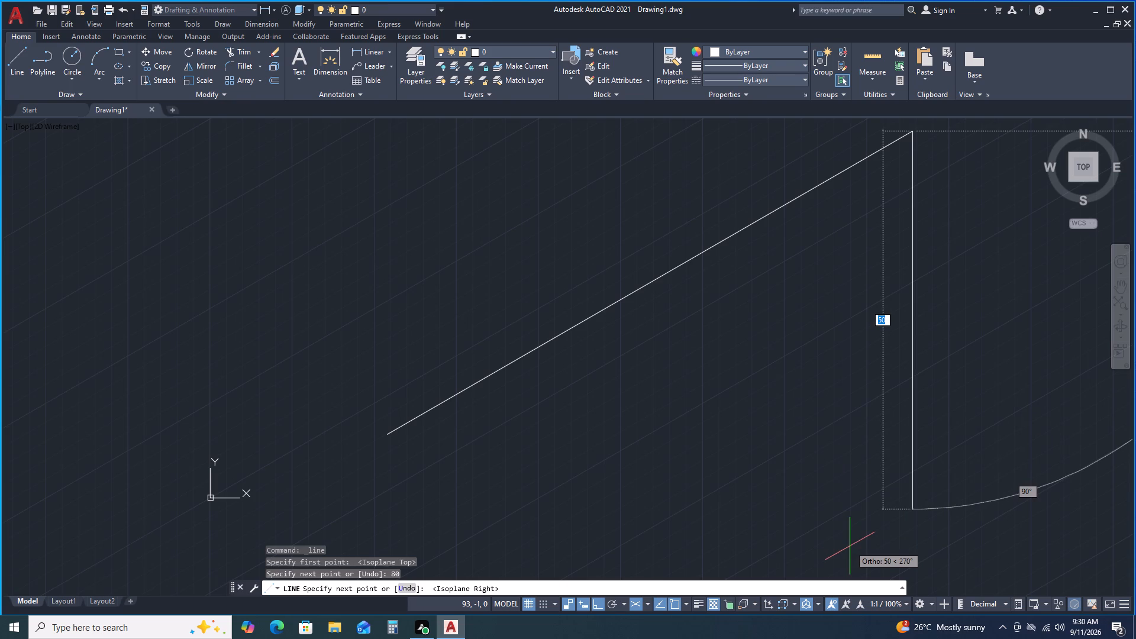
text(50)
key(Return)
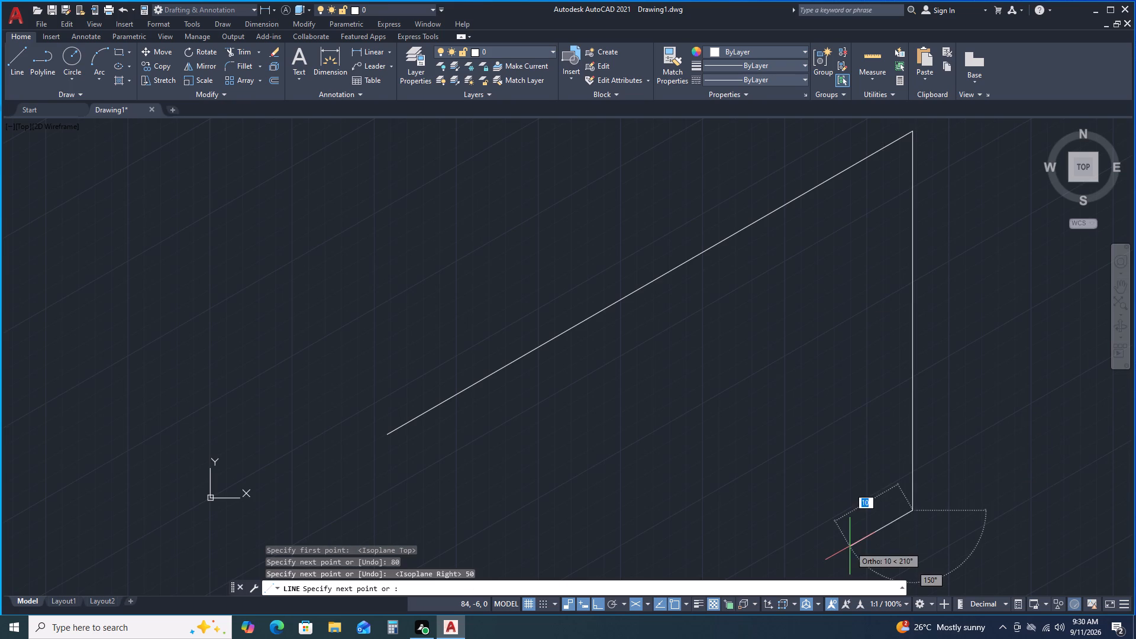
key(space)
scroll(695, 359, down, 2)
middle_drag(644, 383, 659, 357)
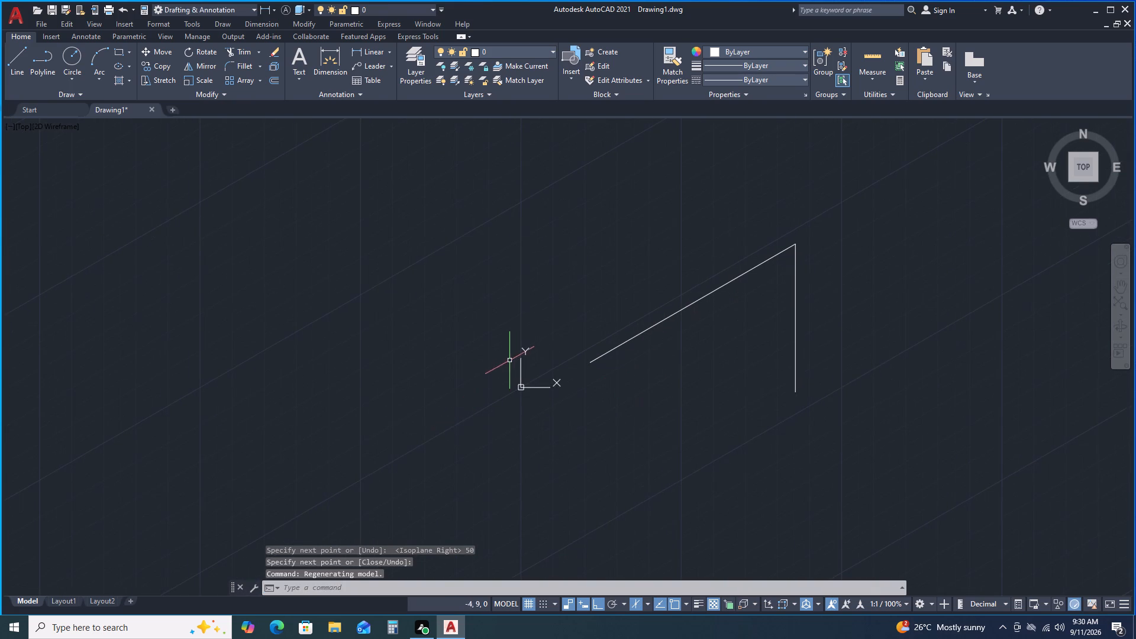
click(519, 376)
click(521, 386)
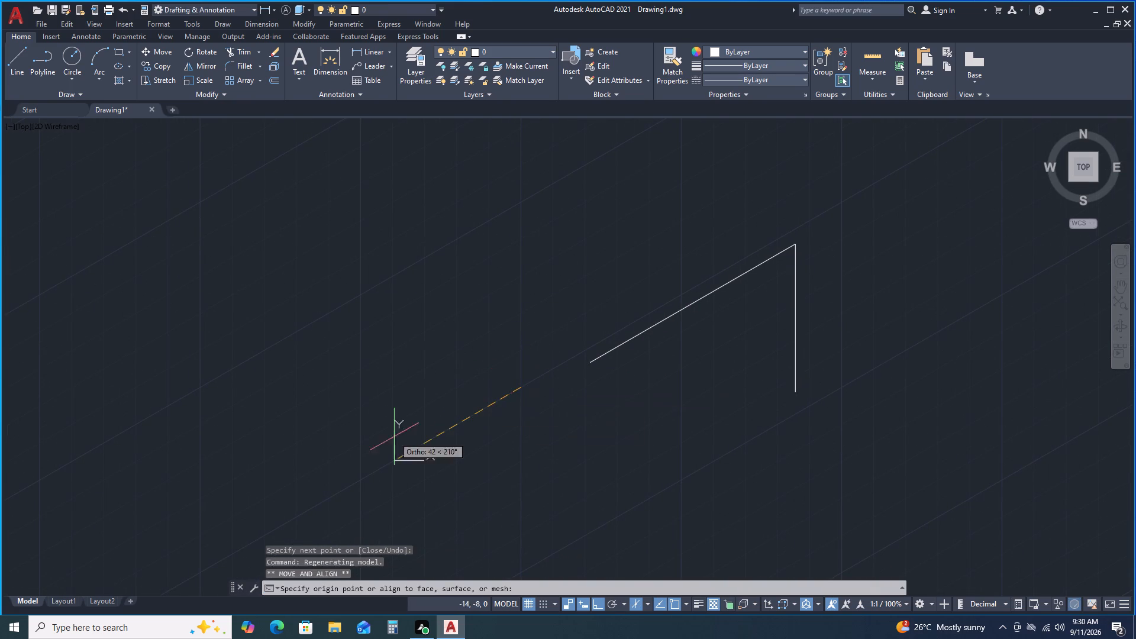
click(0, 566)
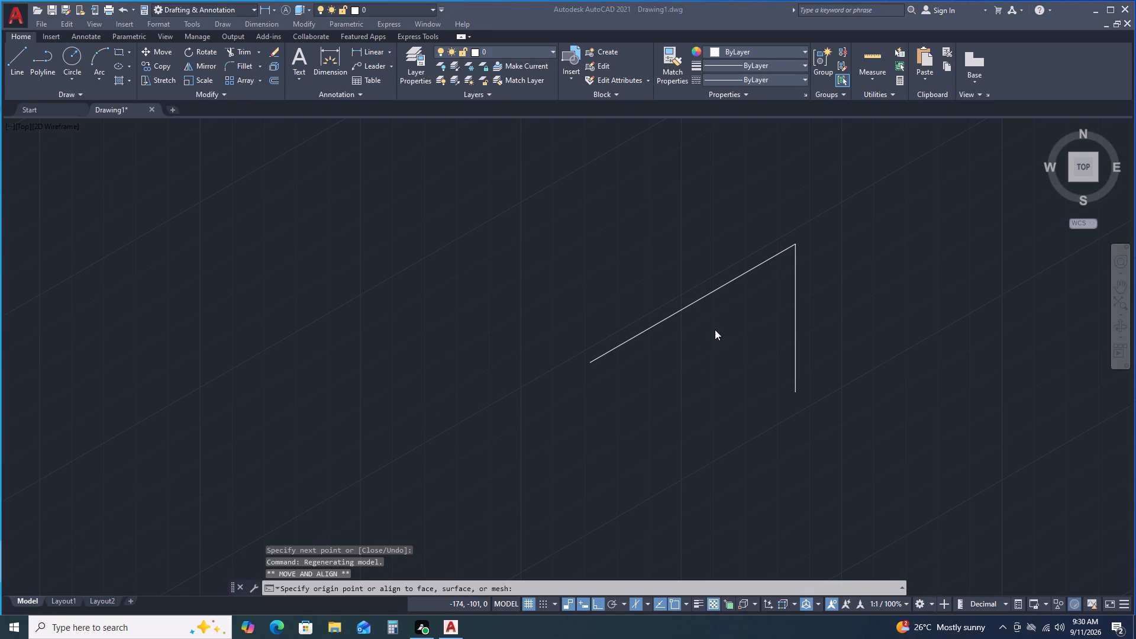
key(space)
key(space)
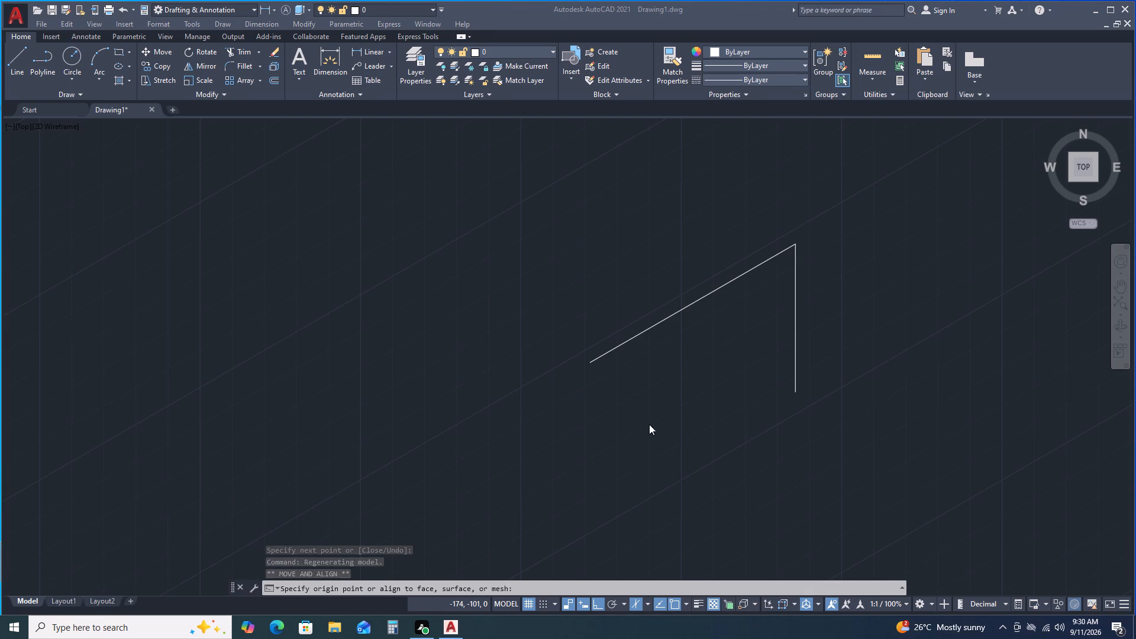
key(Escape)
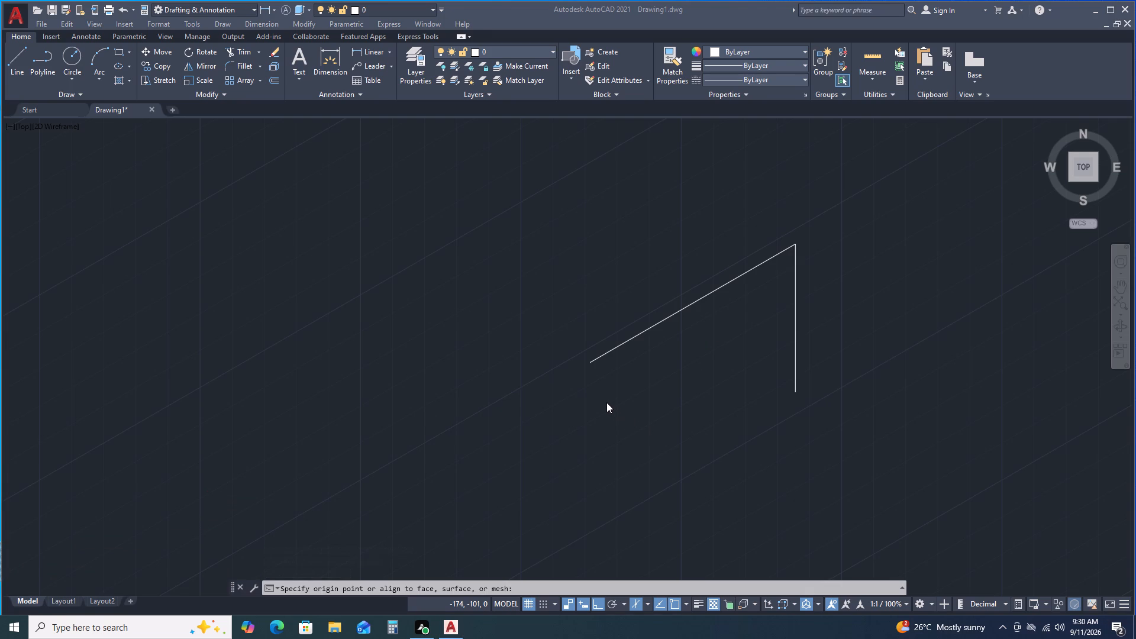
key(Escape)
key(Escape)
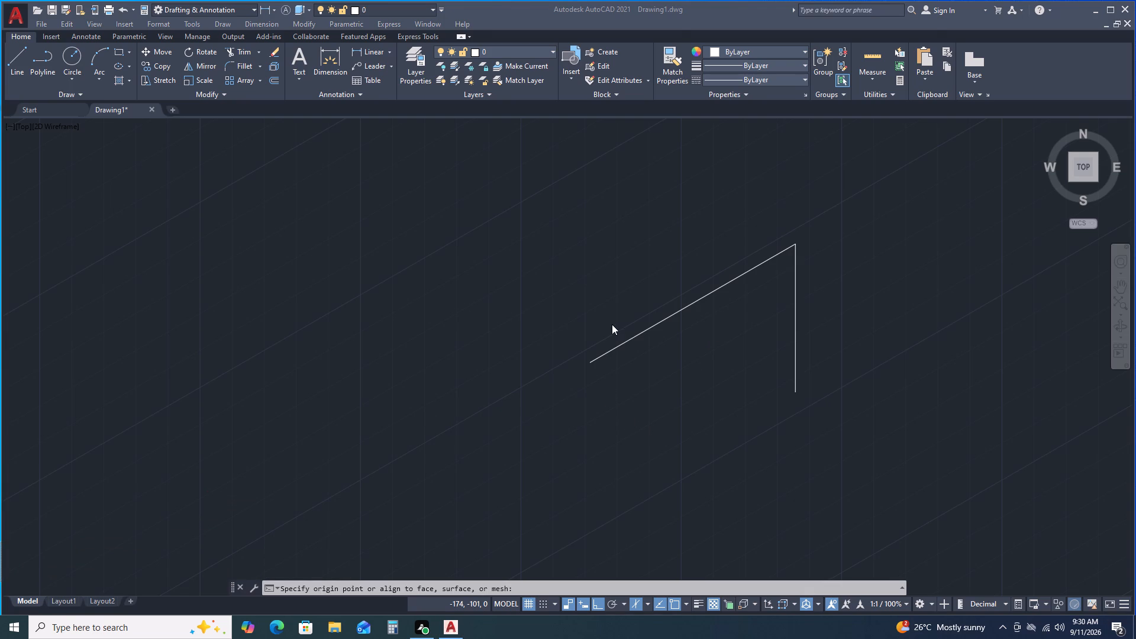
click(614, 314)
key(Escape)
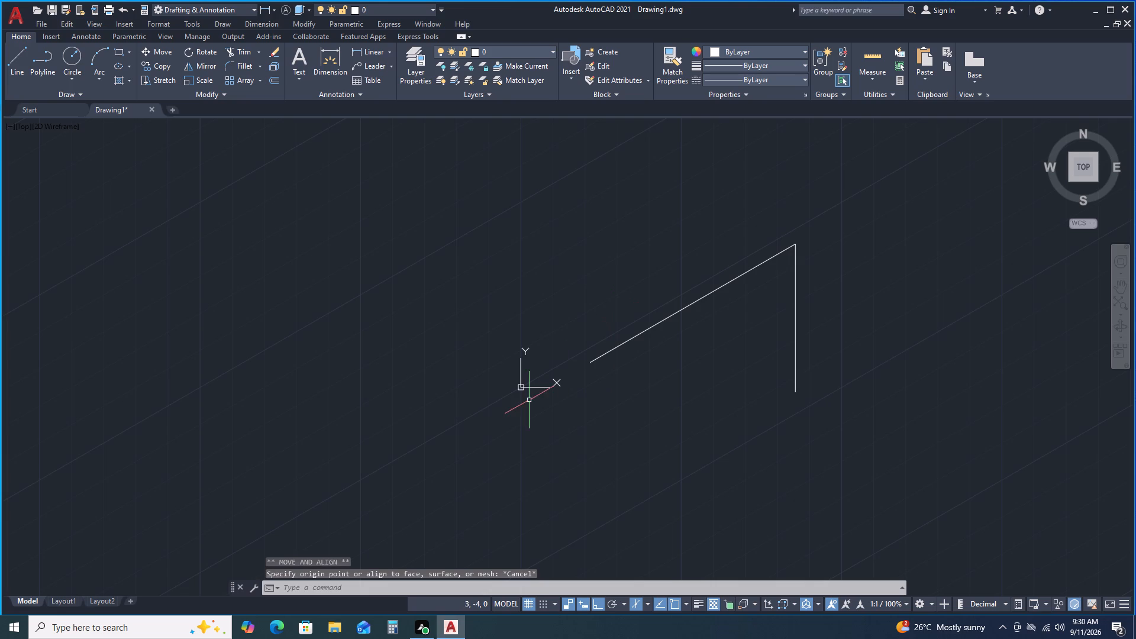
Move the UCS origin along the 210° isometric direction, well clear of the drawn lines.
click(522, 388)
click(522, 388)
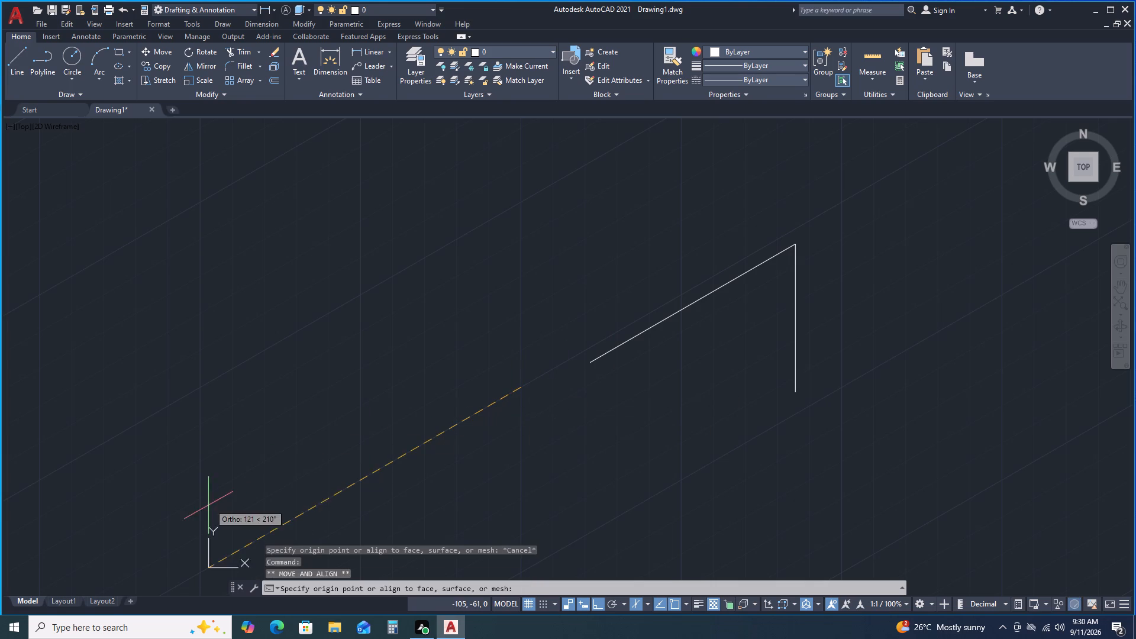
click(124, 483)
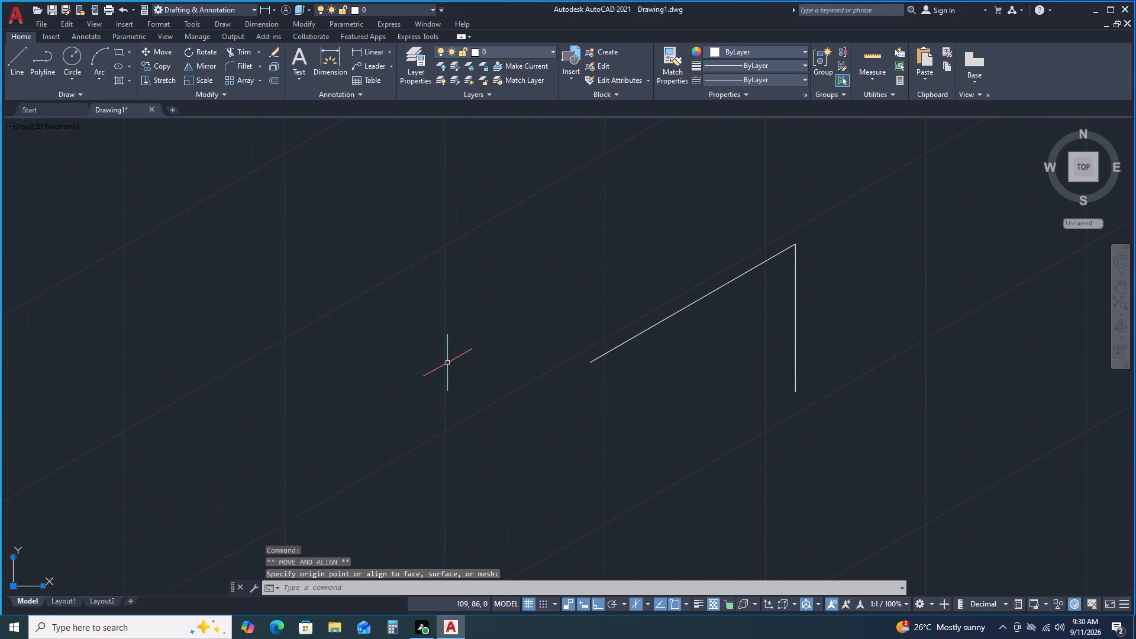
Draw a 50 mm vertical line down from the lower end of the 80 mm line.
key(space)
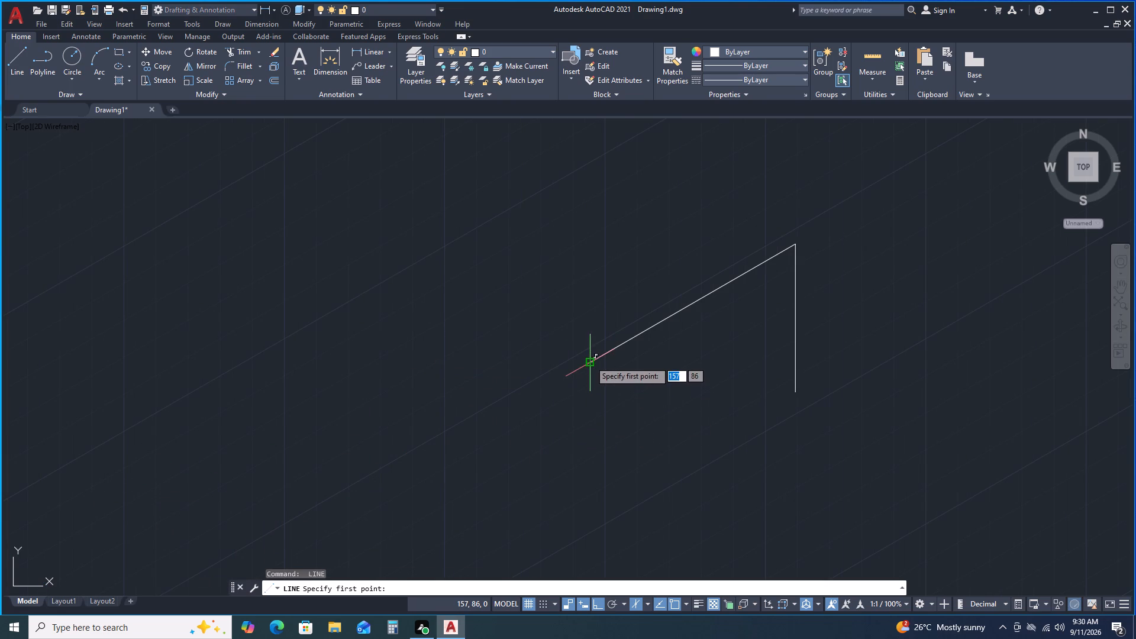
click(590, 361)
text(50)
key(Return)
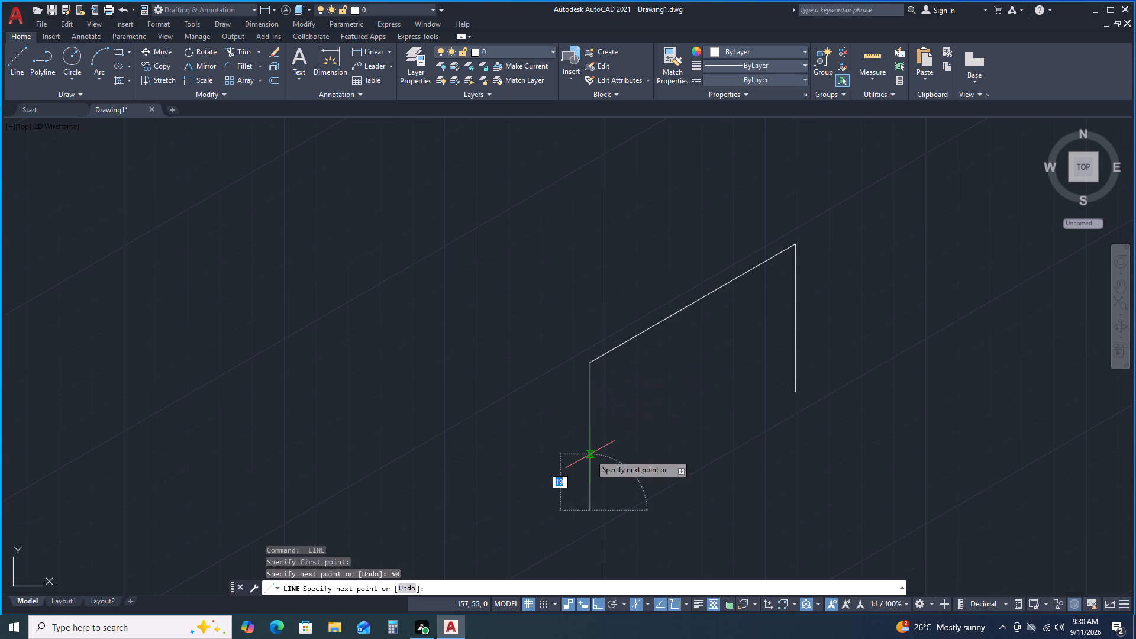
key(space)
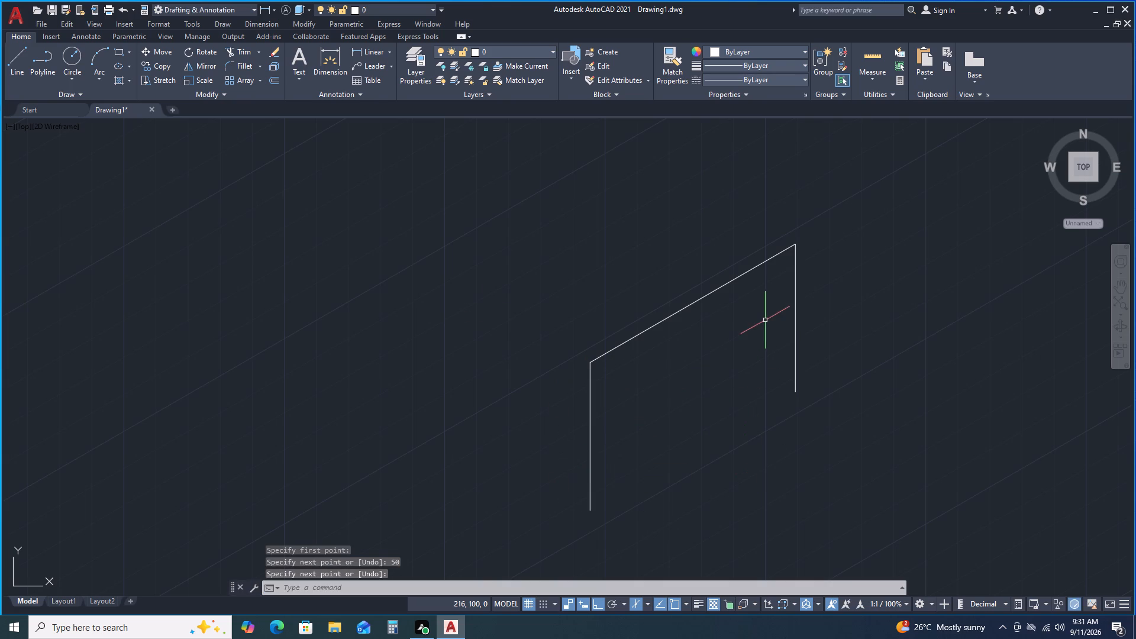
Draw an isocircle of radius 40 mm on the right isoplane, centred at the midpoint of the 80 mm line.
click(127, 66)
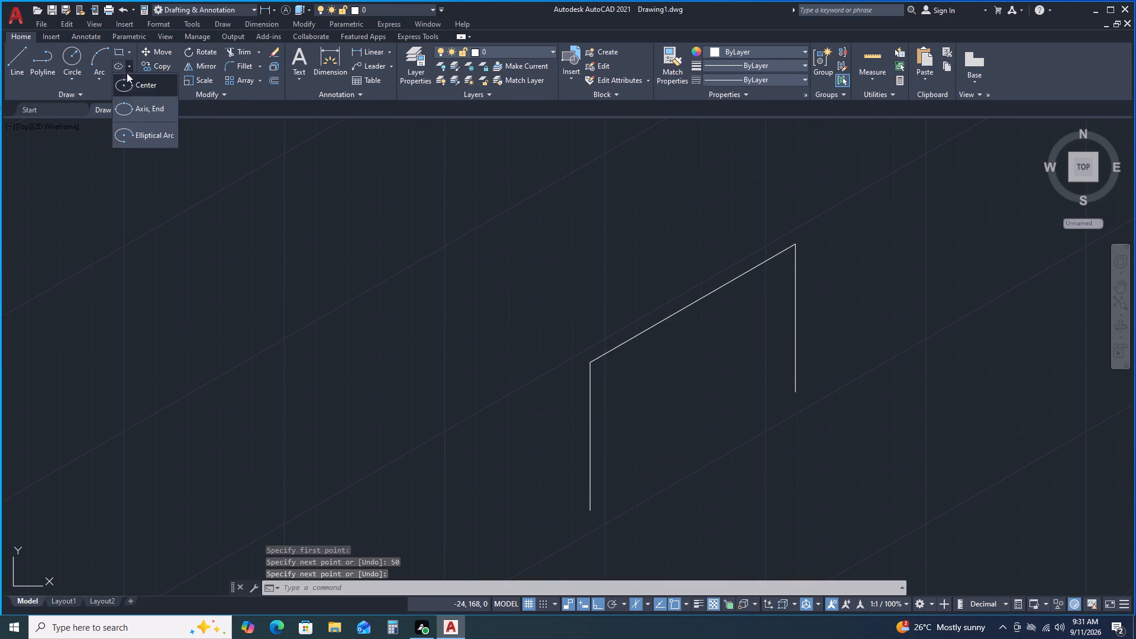
click(144, 102)
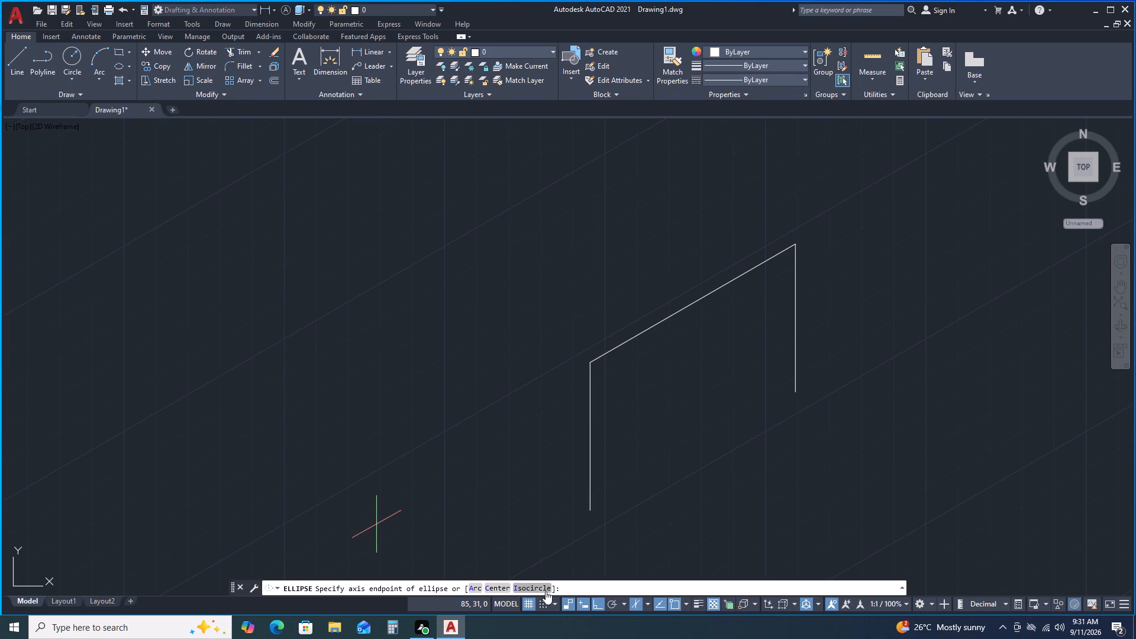
click(537, 589)
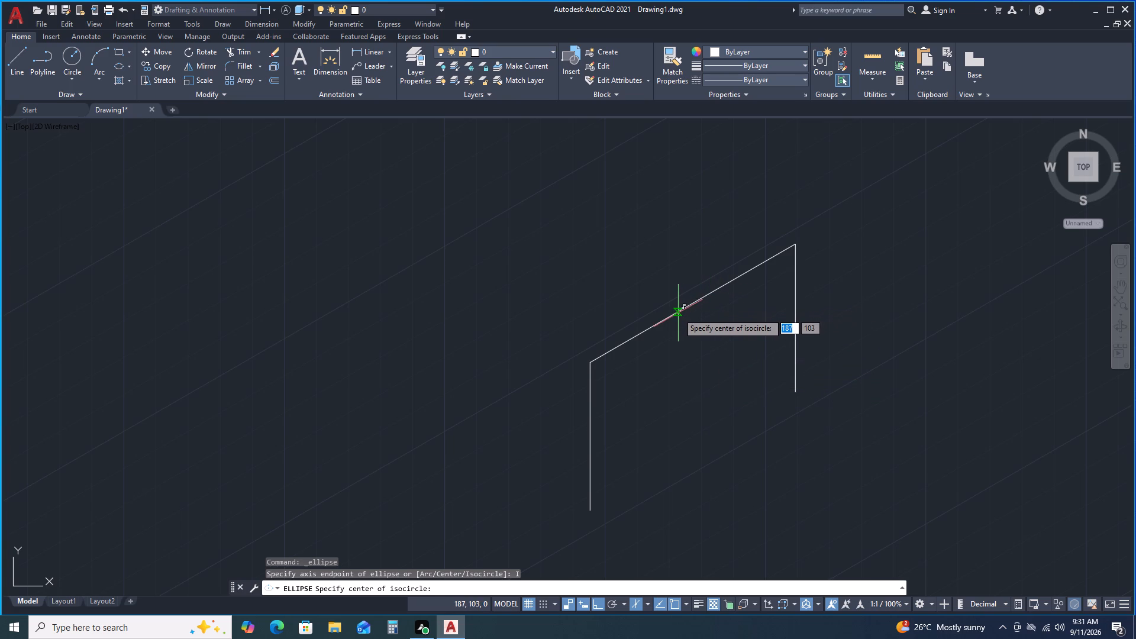
click(691, 304)
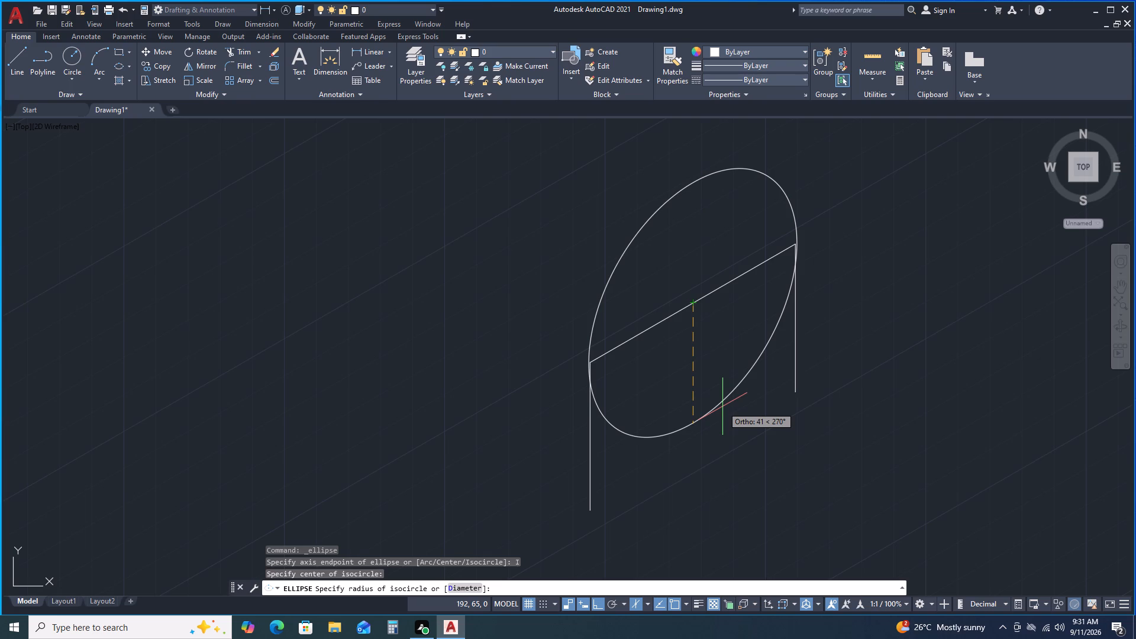
text(40)
key(Return)
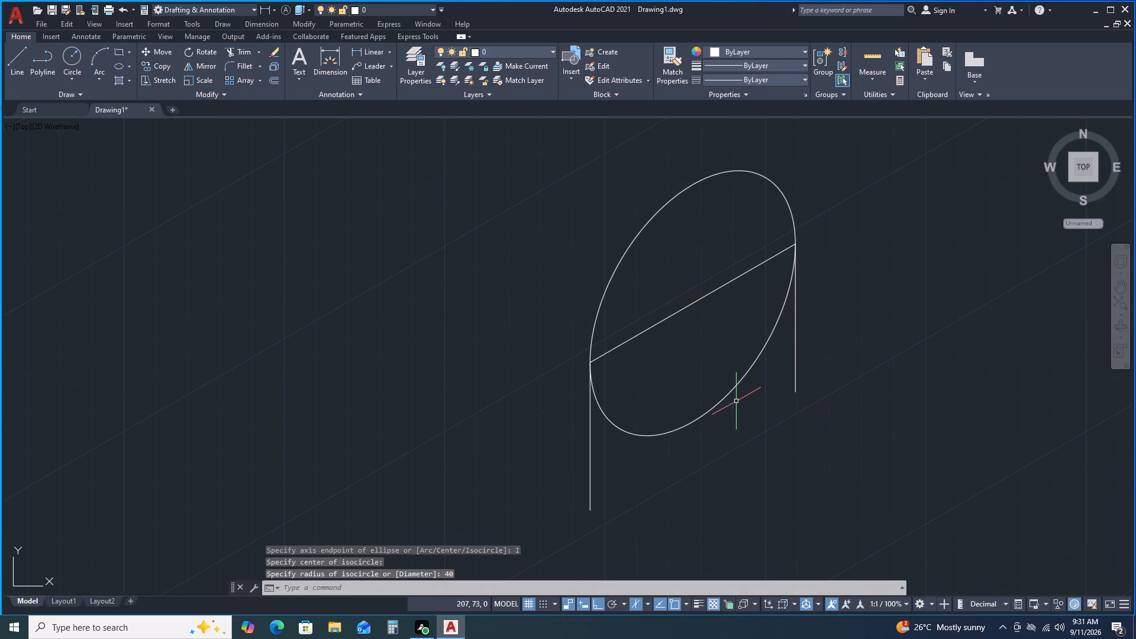
Trim away the half of the isocircle above the 80 mm line, keeping the lower arc.
click(117, 63)
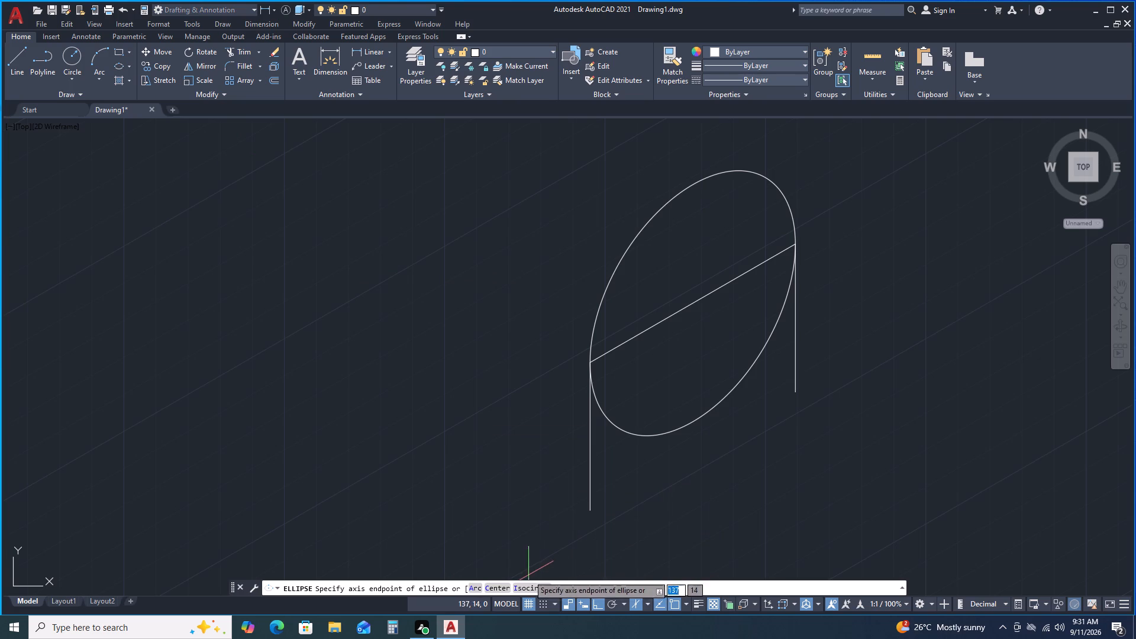
click(521, 586)
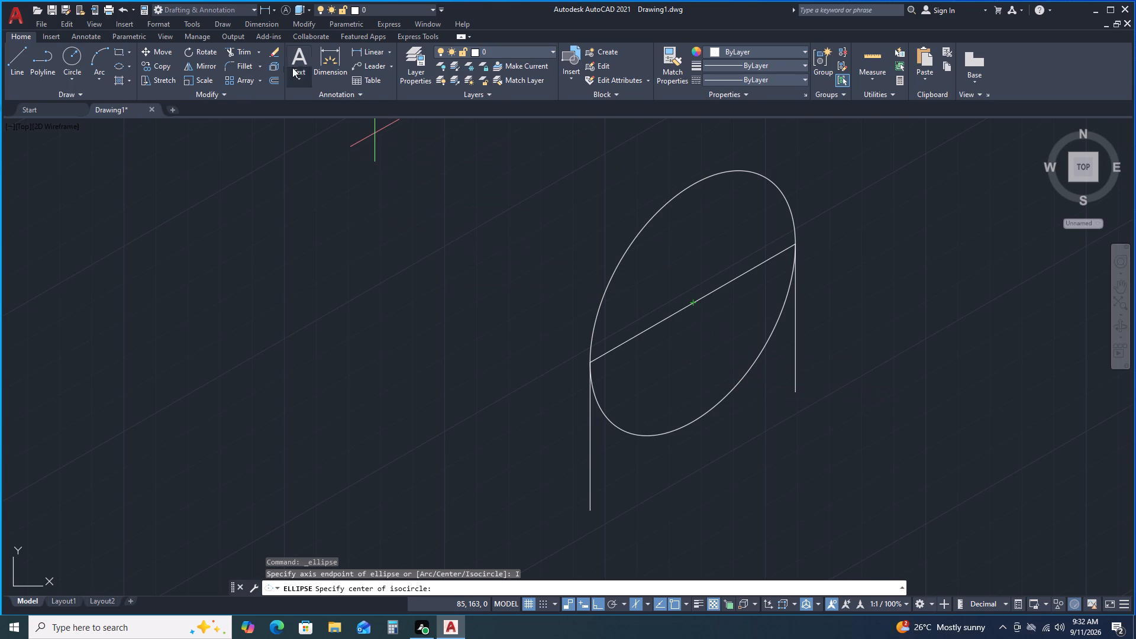
click(240, 50)
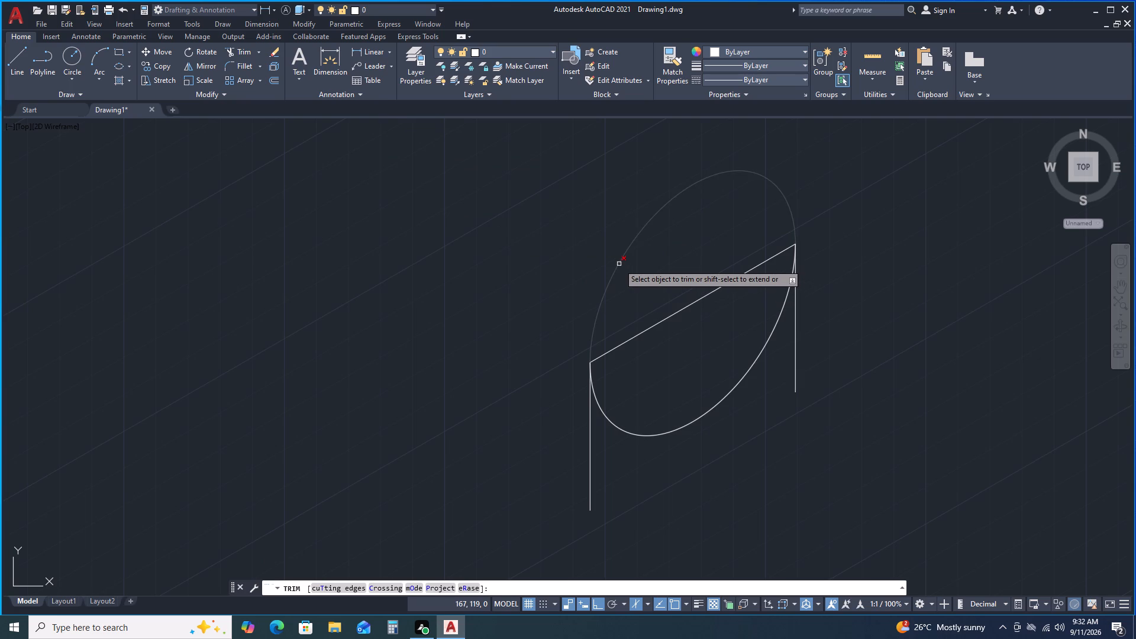
click(619, 264)
key(space)
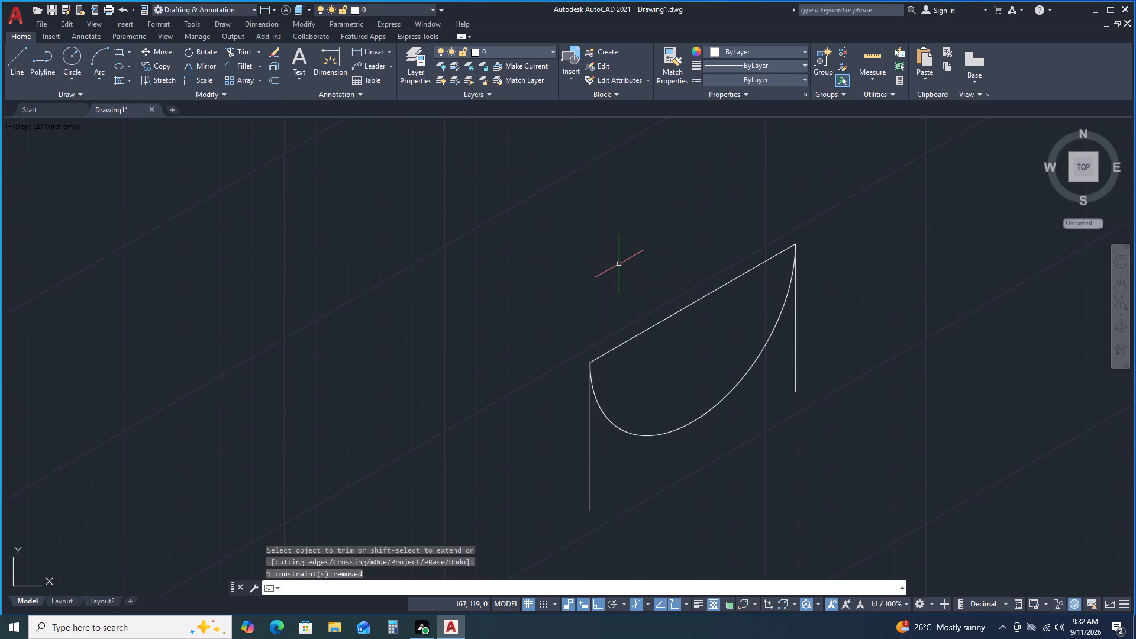
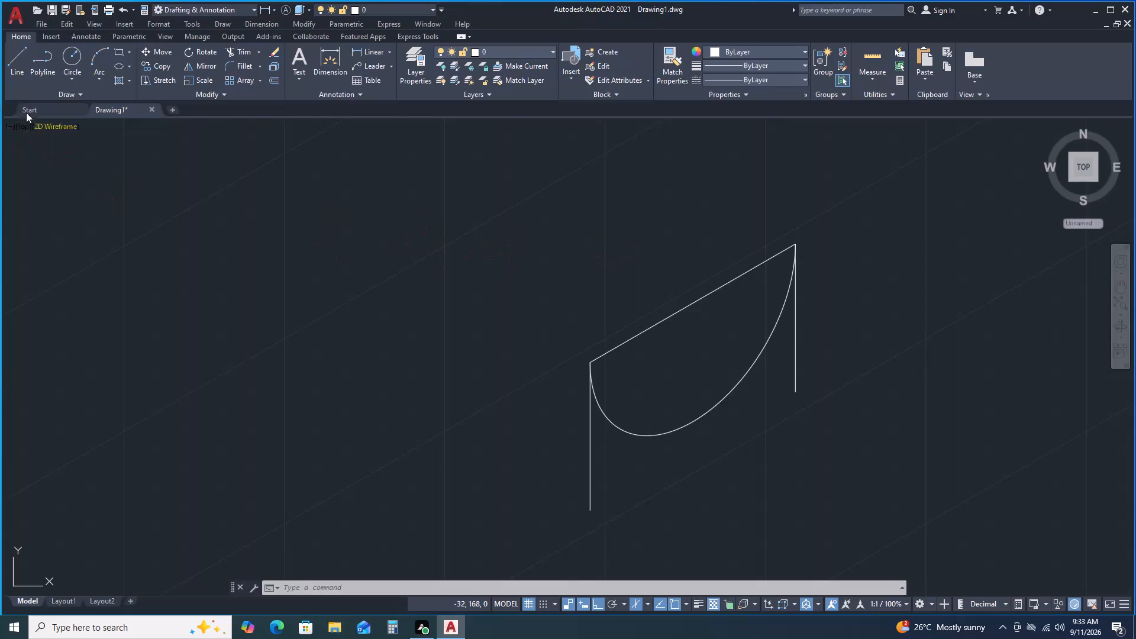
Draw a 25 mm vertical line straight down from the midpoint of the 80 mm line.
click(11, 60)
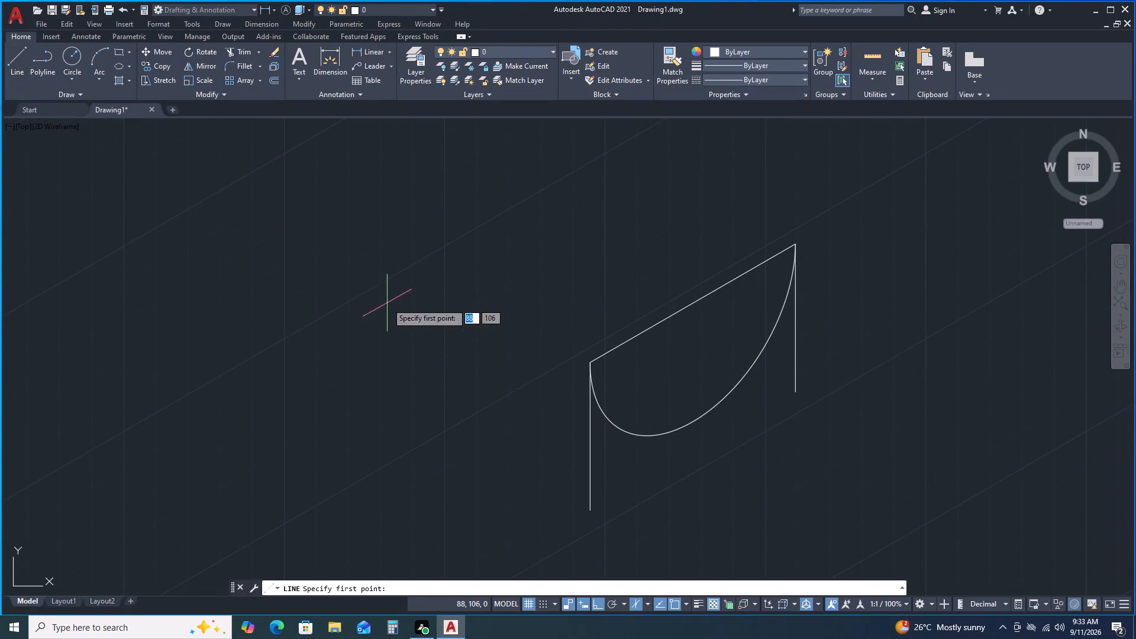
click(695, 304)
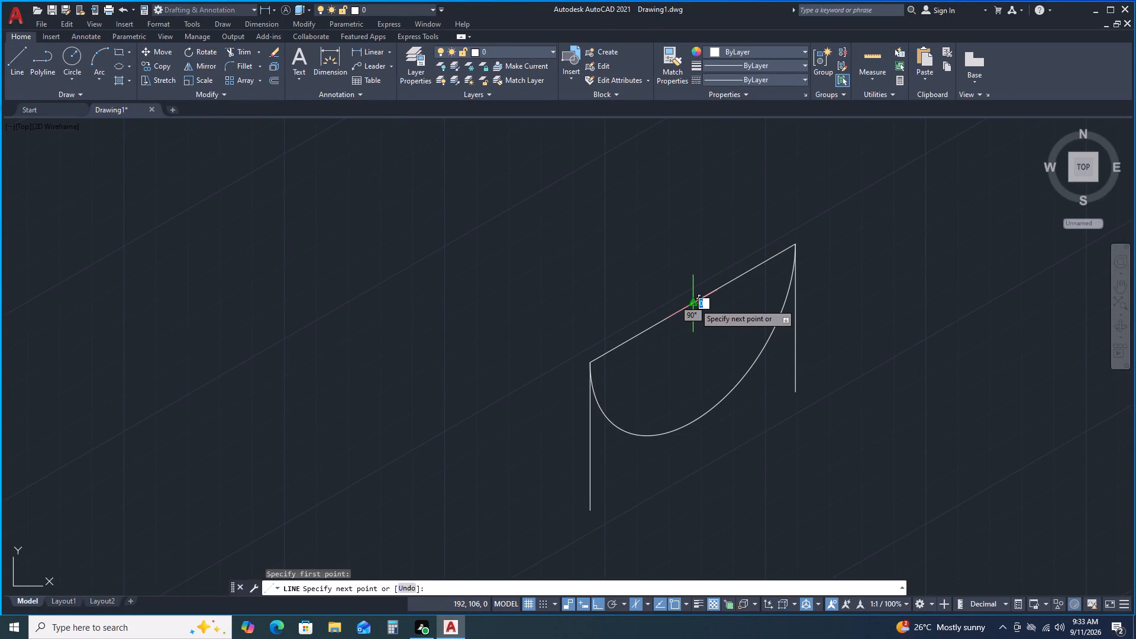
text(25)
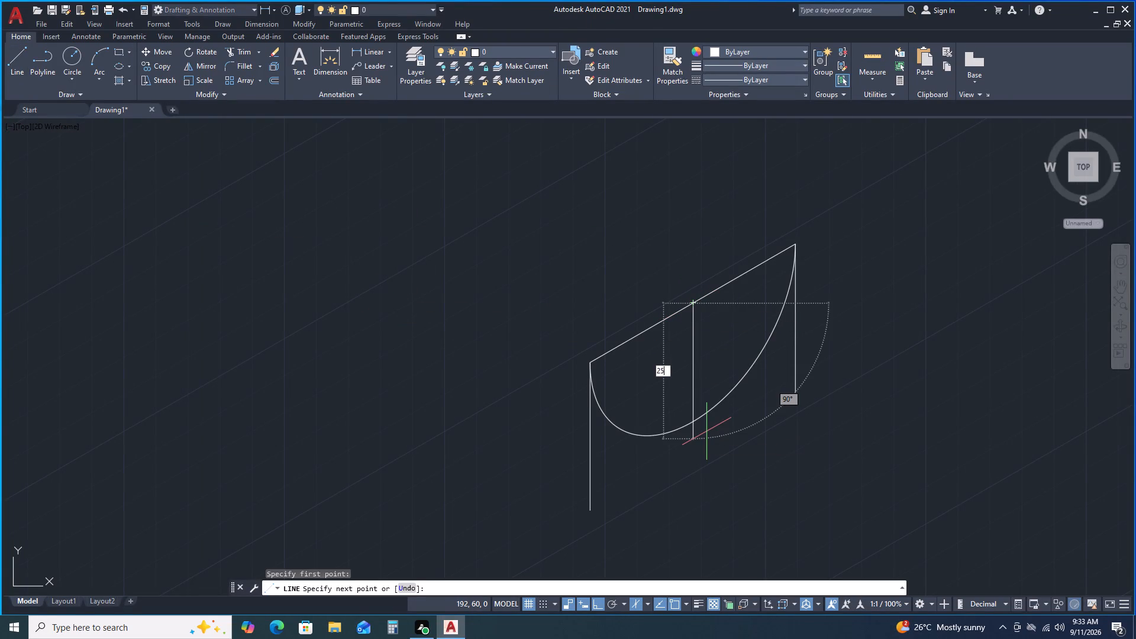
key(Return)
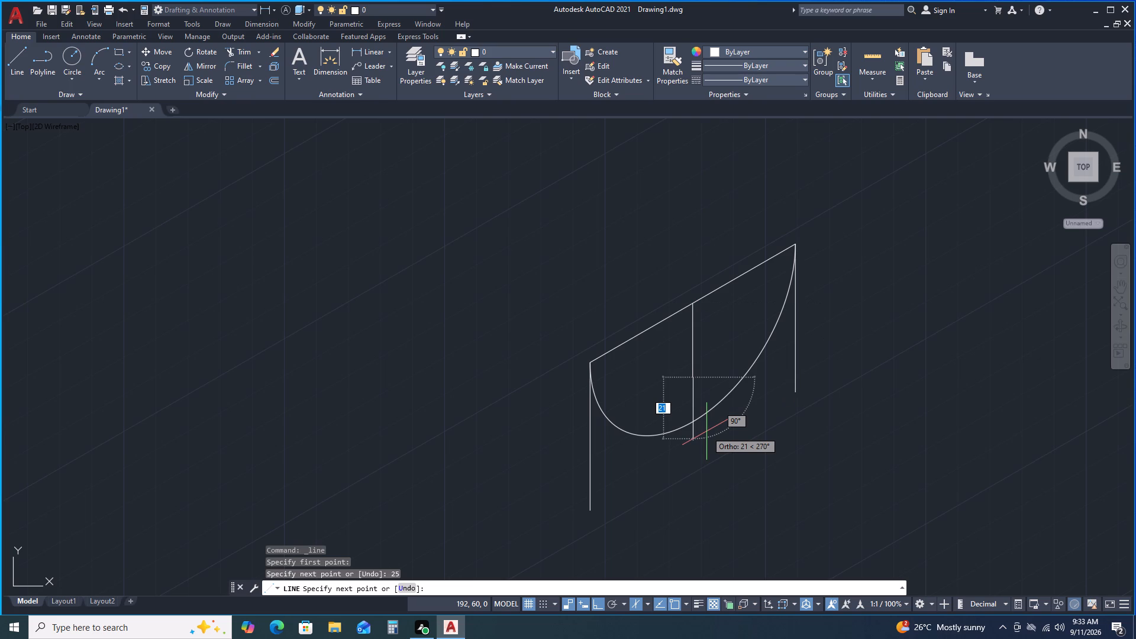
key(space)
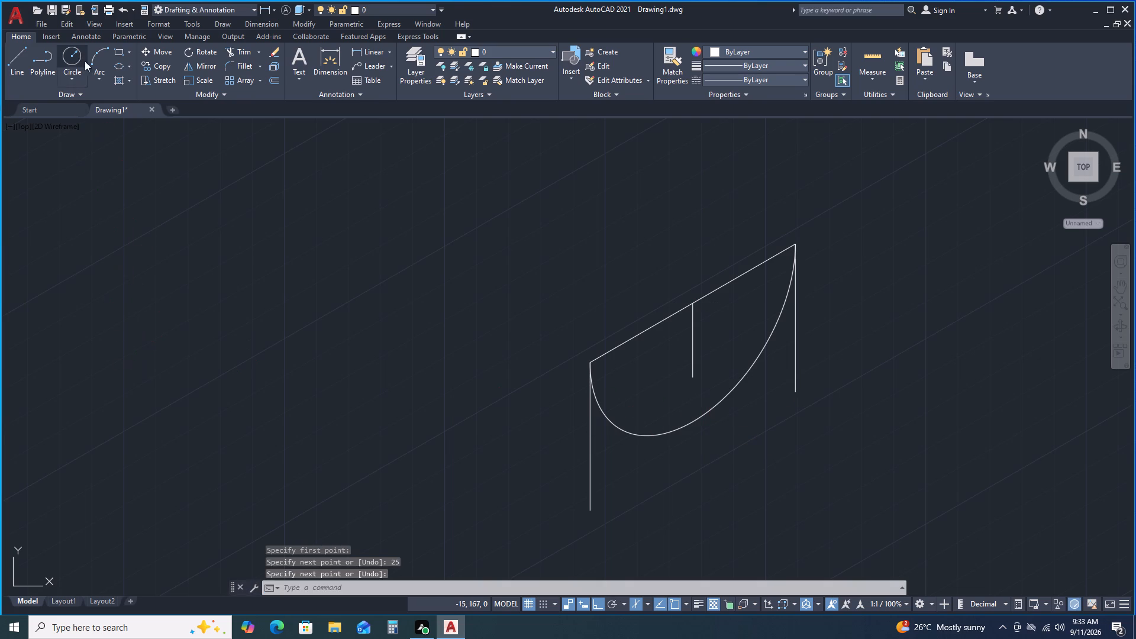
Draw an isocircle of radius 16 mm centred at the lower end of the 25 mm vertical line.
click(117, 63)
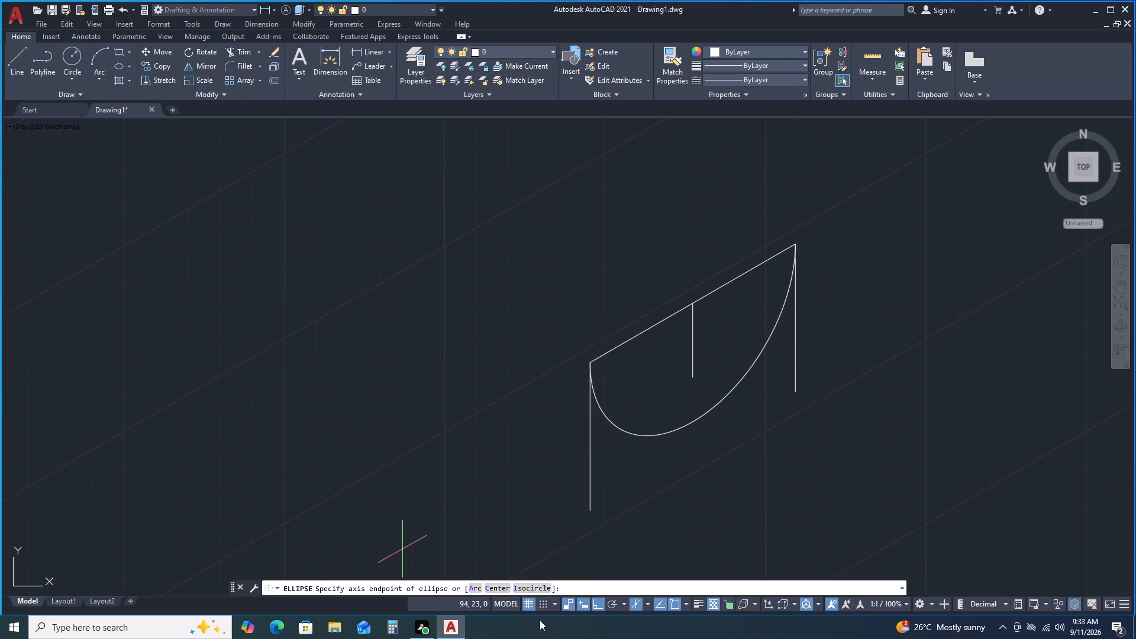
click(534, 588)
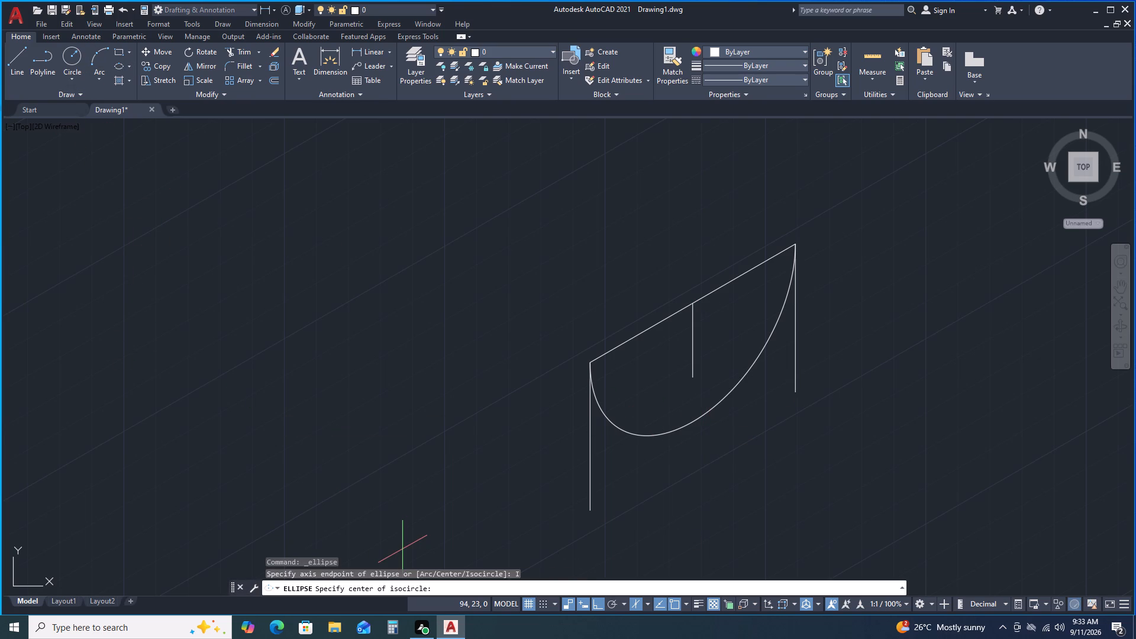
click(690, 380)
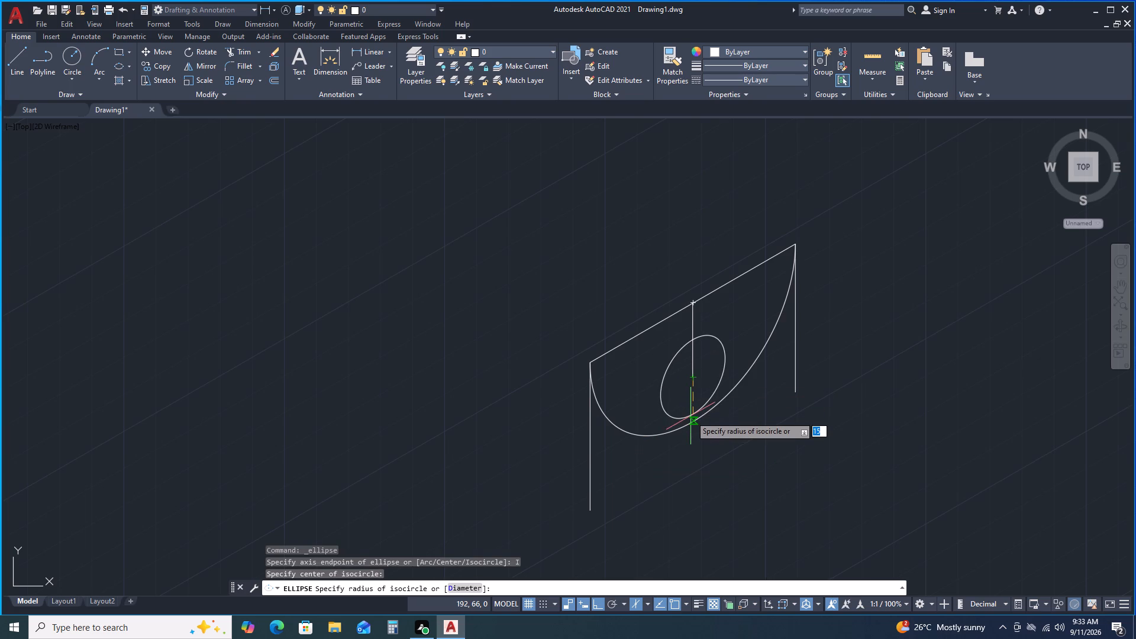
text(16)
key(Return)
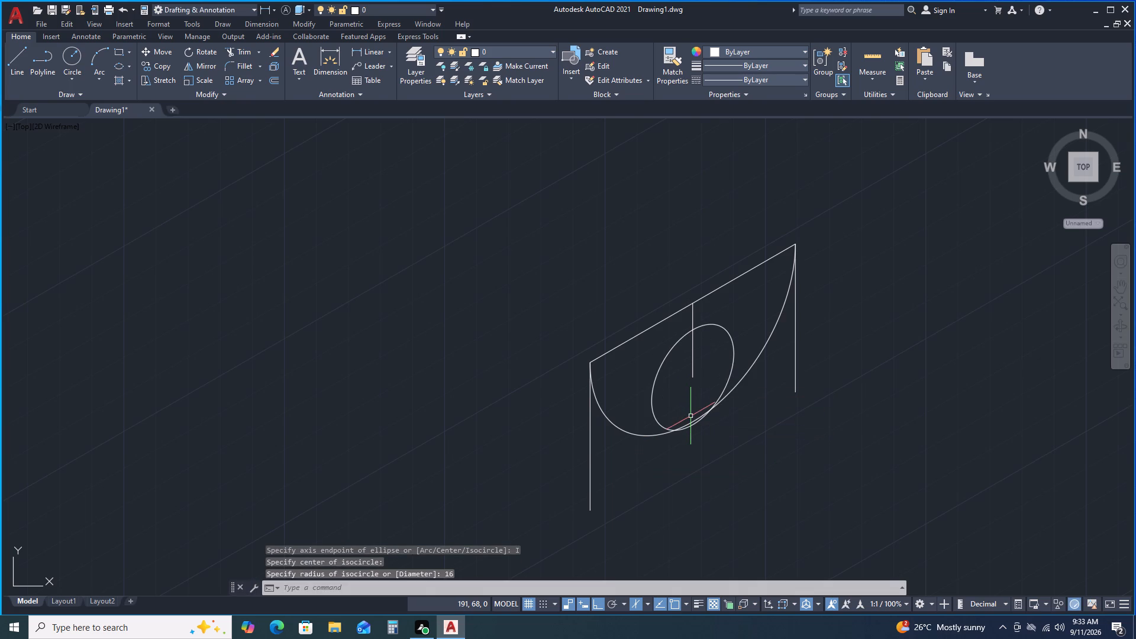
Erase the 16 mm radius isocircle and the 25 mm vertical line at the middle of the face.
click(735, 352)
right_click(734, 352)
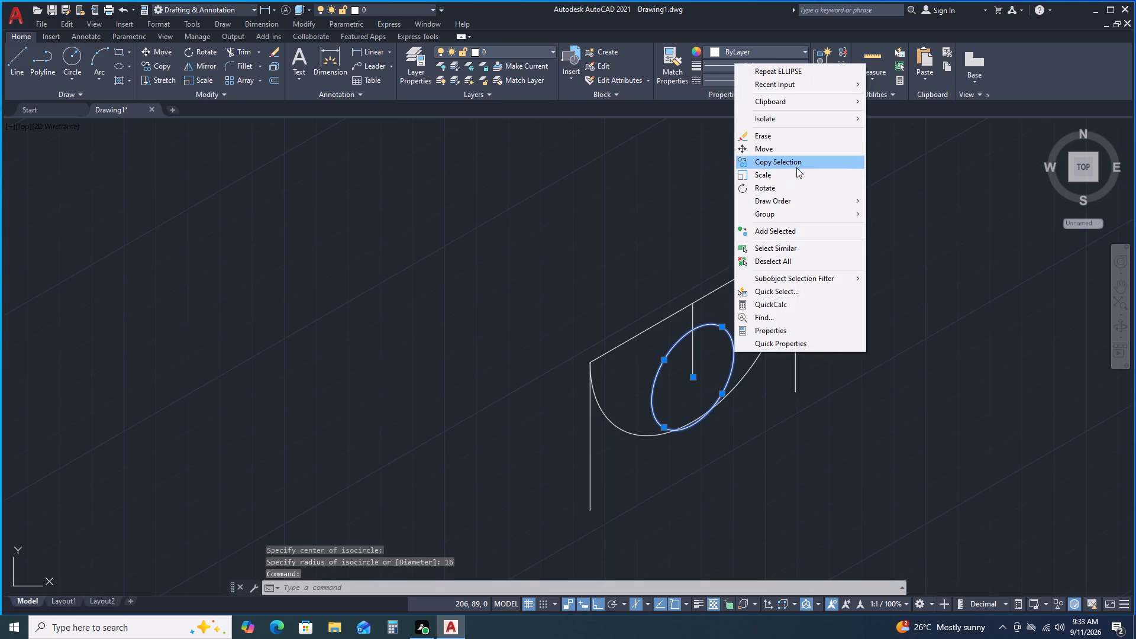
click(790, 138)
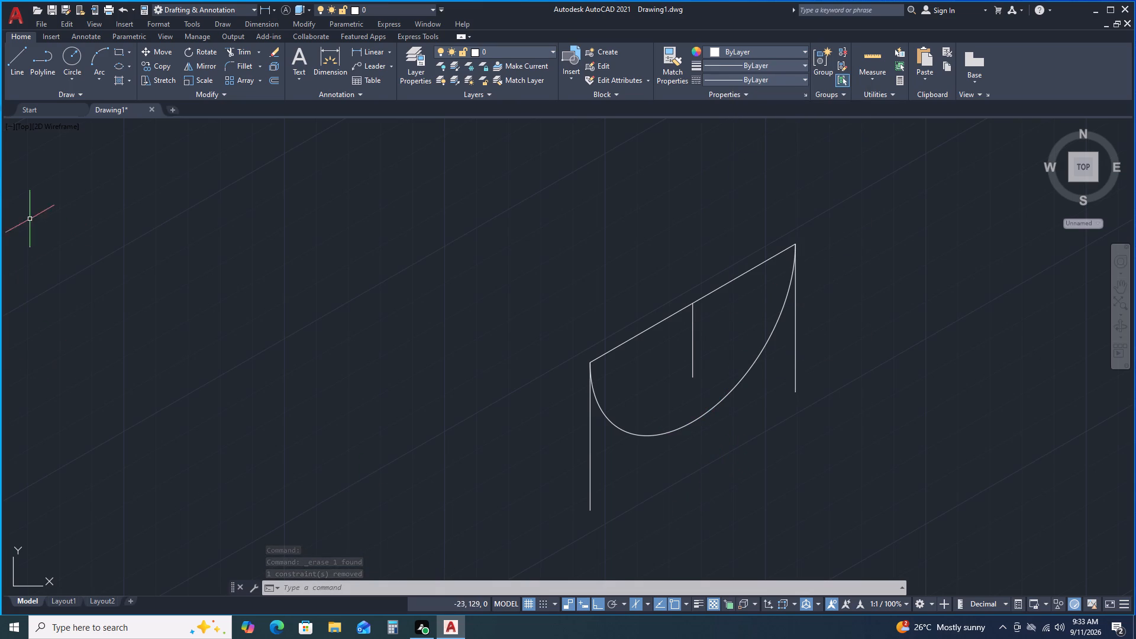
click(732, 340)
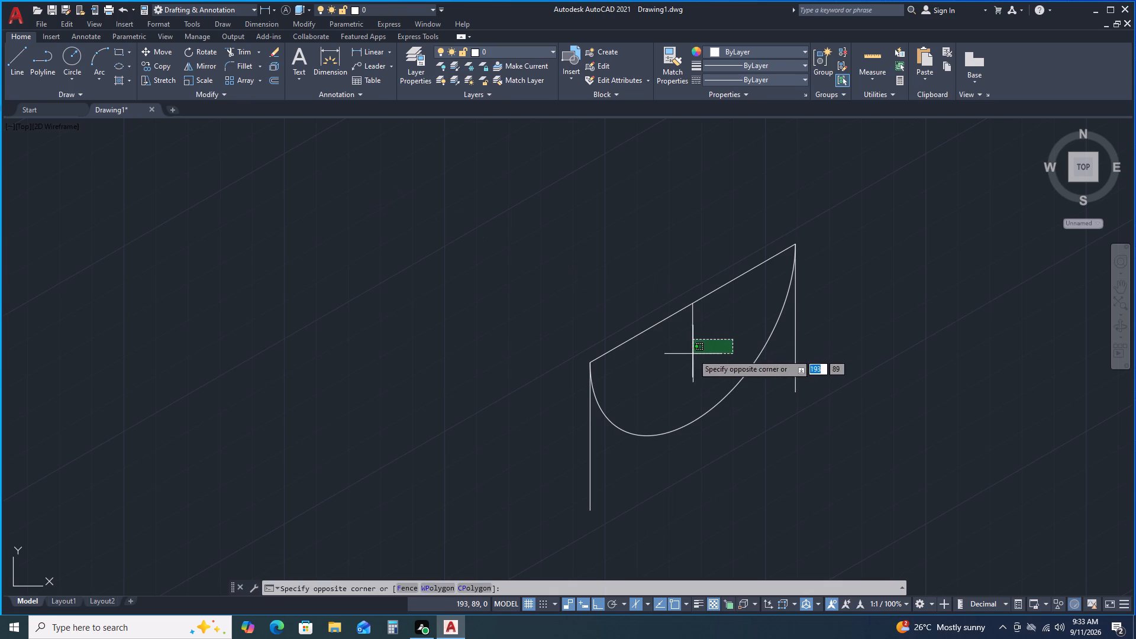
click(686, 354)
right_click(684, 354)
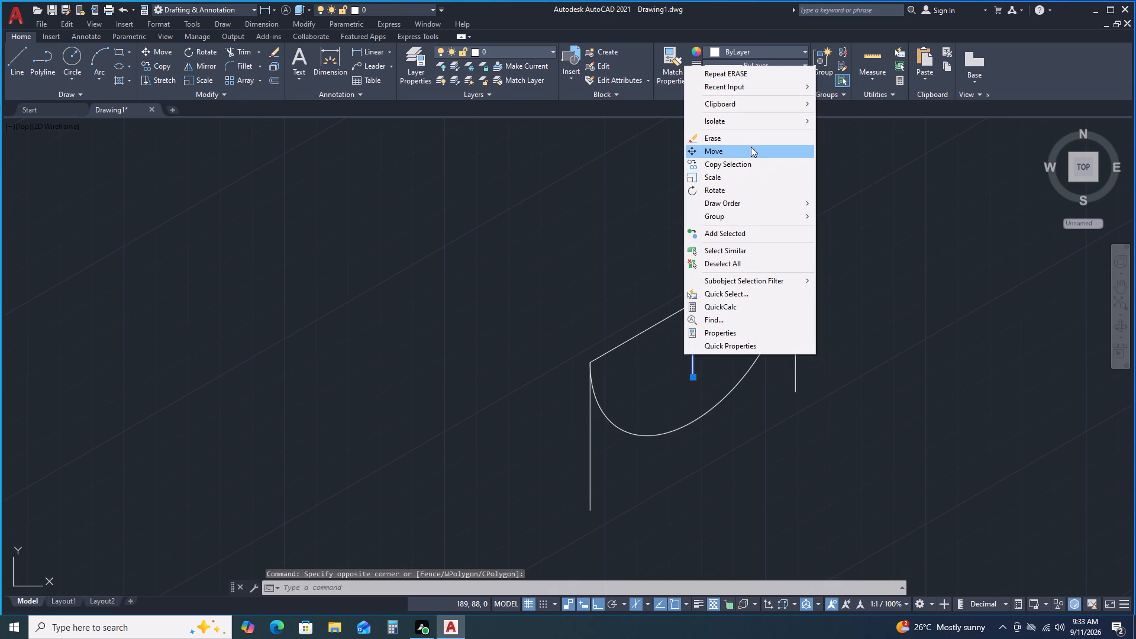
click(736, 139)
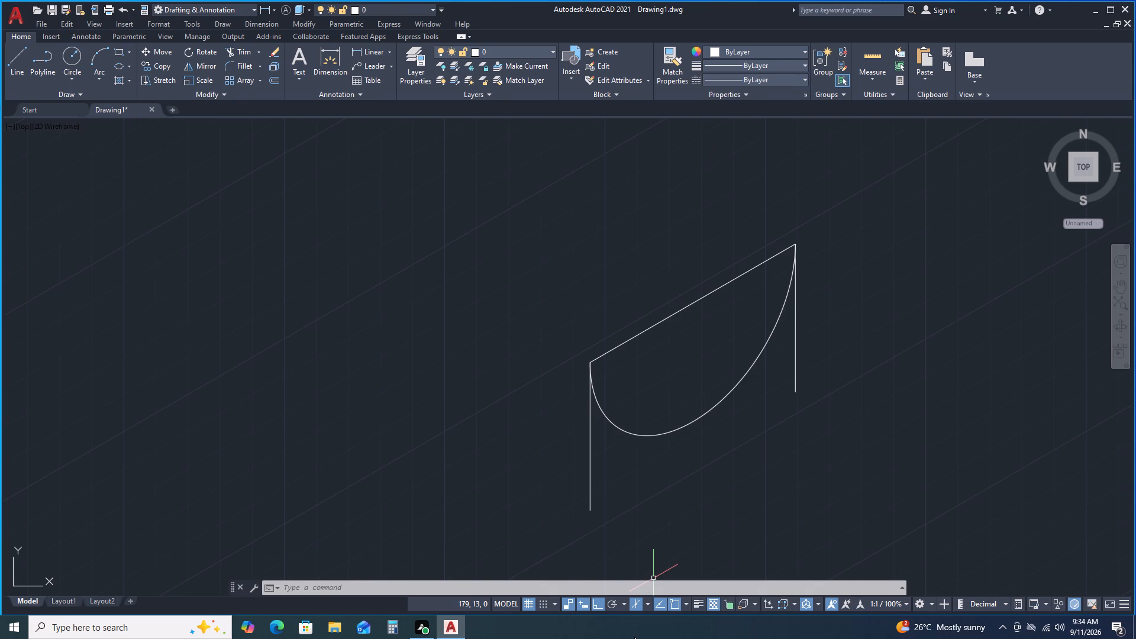
Erase the 40 mm radius arc hanging below the 80 mm line.
click(717, 360)
right_click(714, 469)
right_click(714, 469)
click(708, 470)
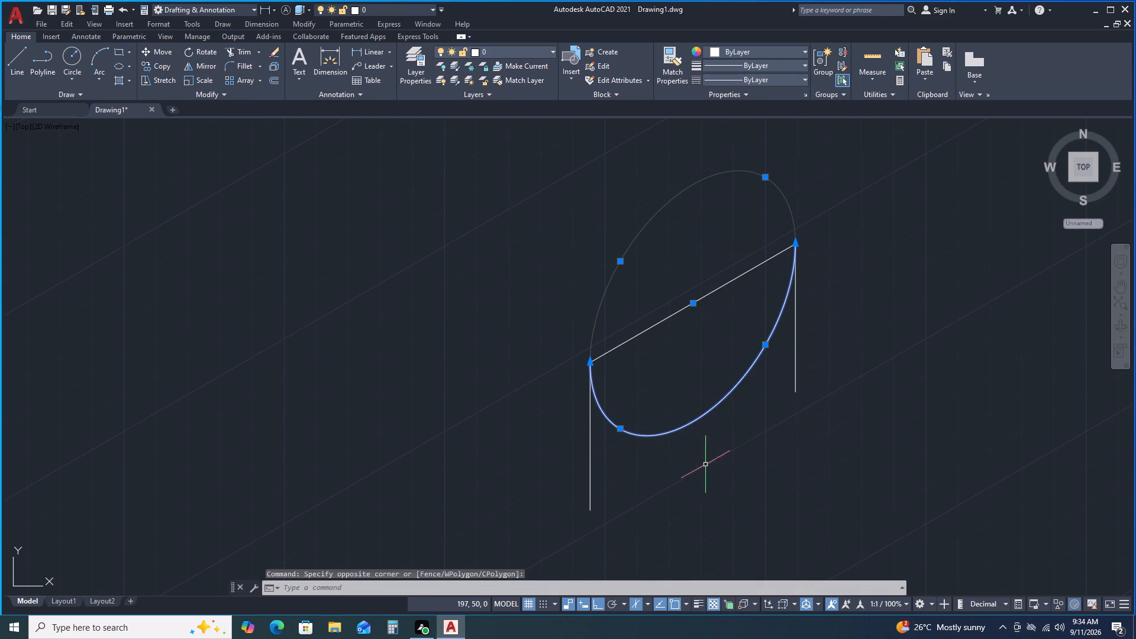
right_click(701, 435)
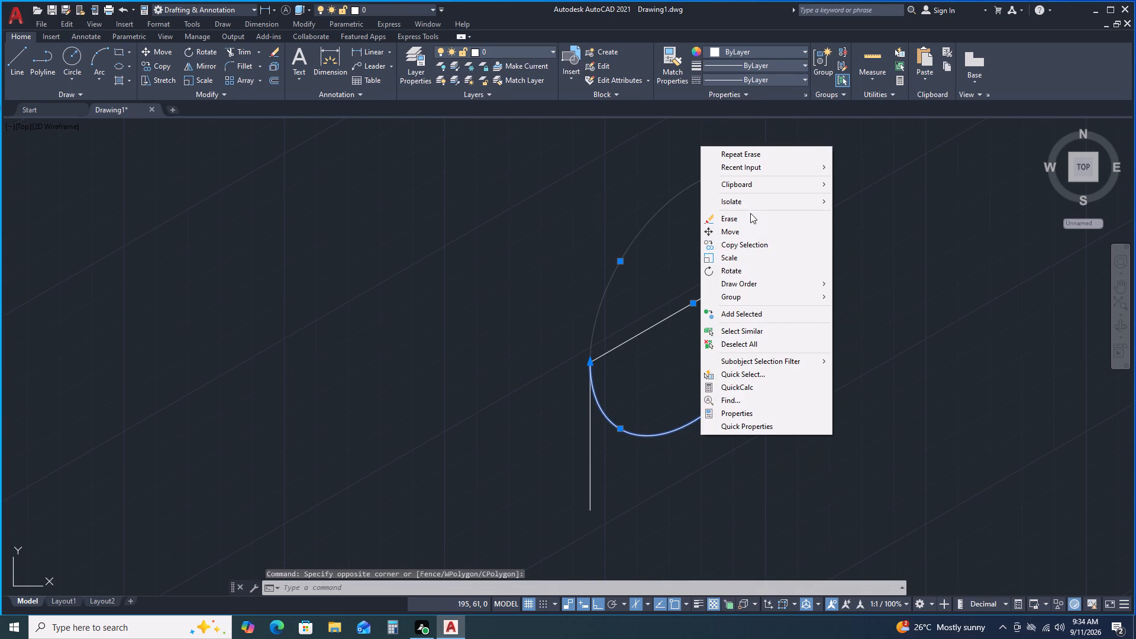
click(750, 214)
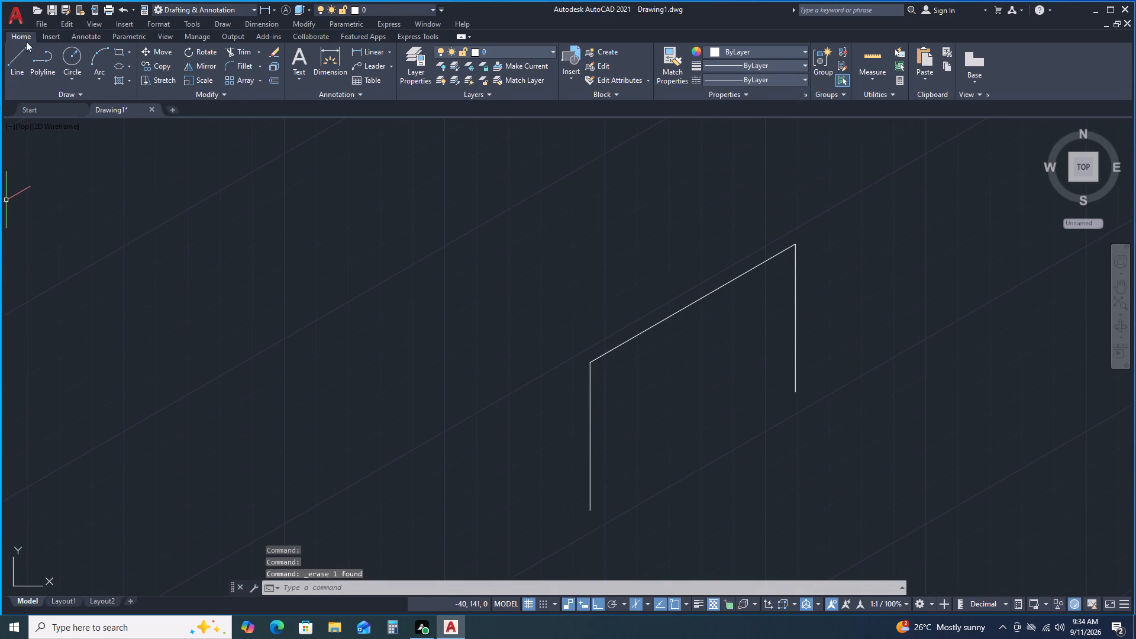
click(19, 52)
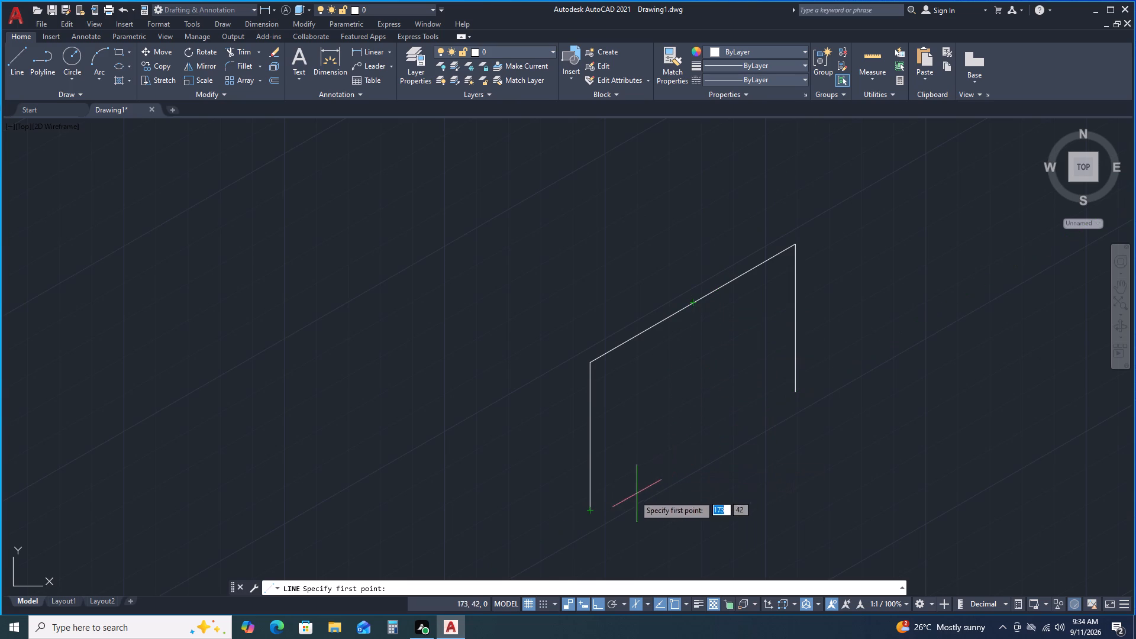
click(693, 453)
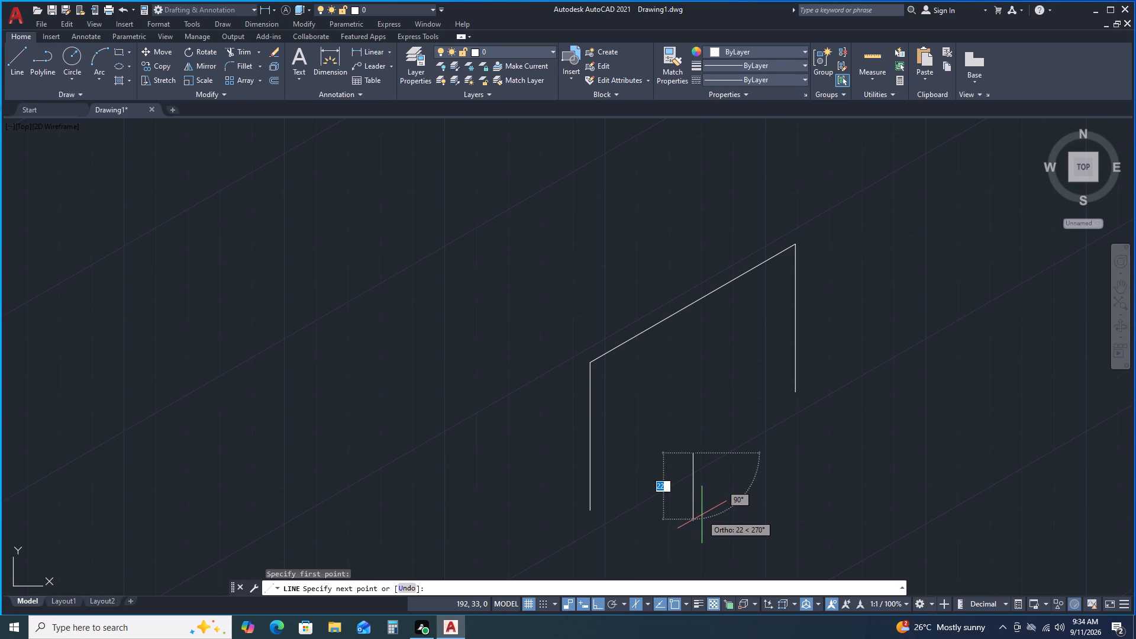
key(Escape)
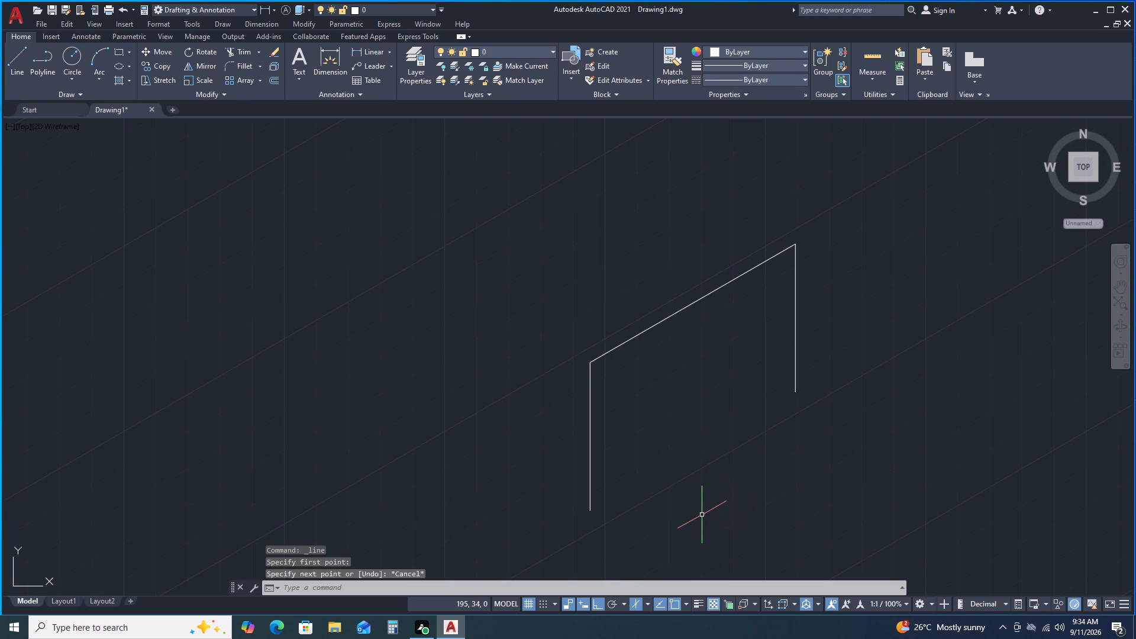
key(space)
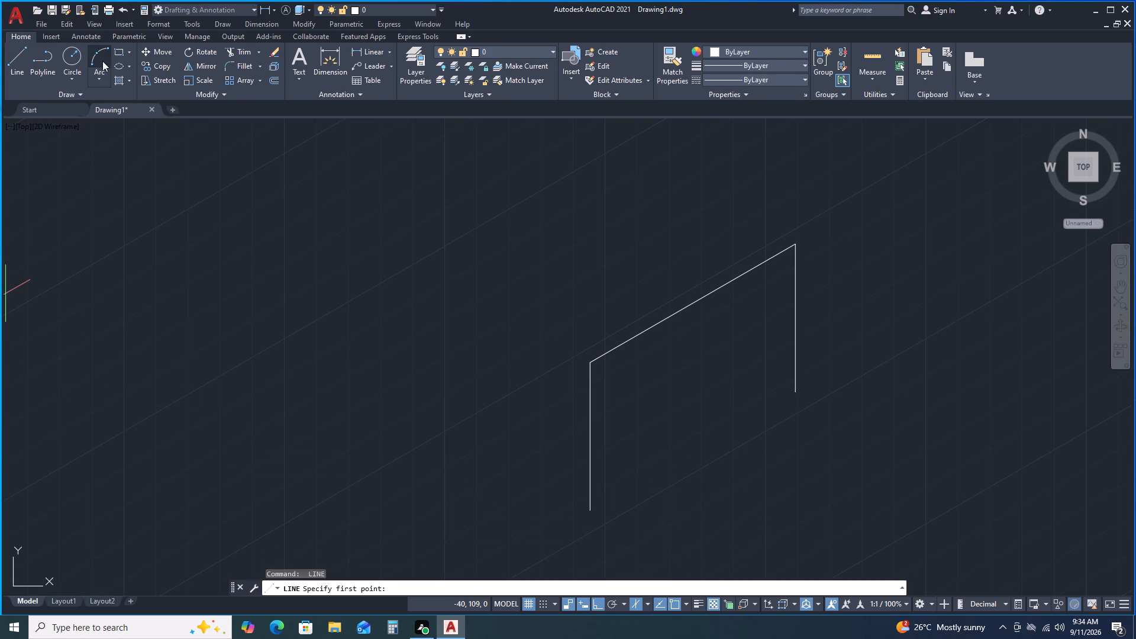
Draw an isocircle of radius 40 mm centred below the 80 mm line's midpoint, in line with the lower ends of the vertical lines.
click(114, 63)
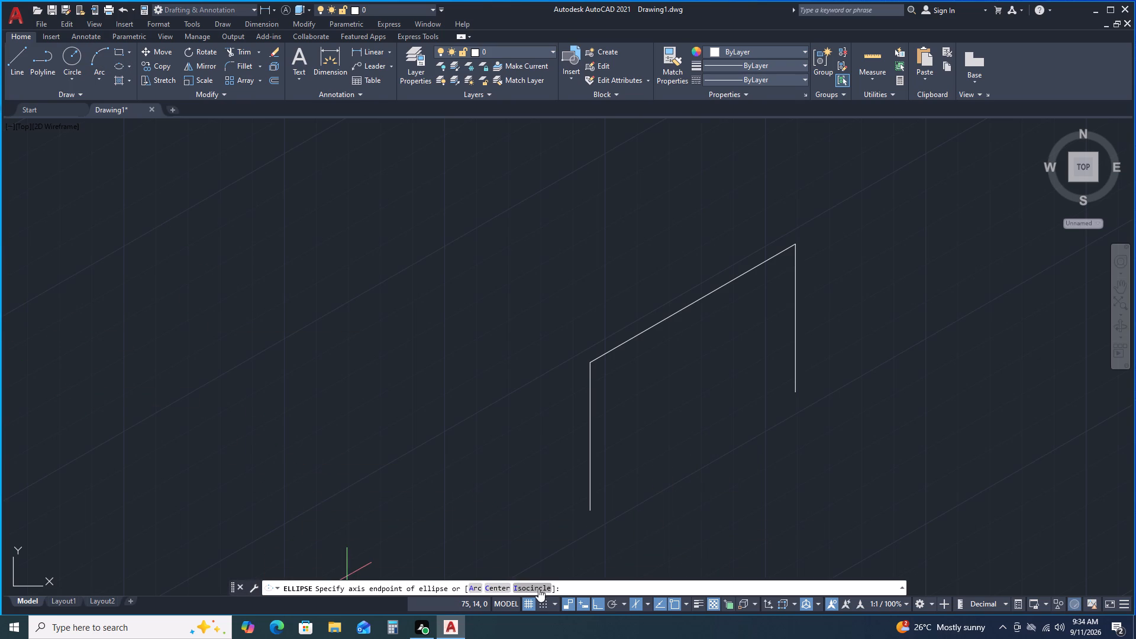
click(538, 589)
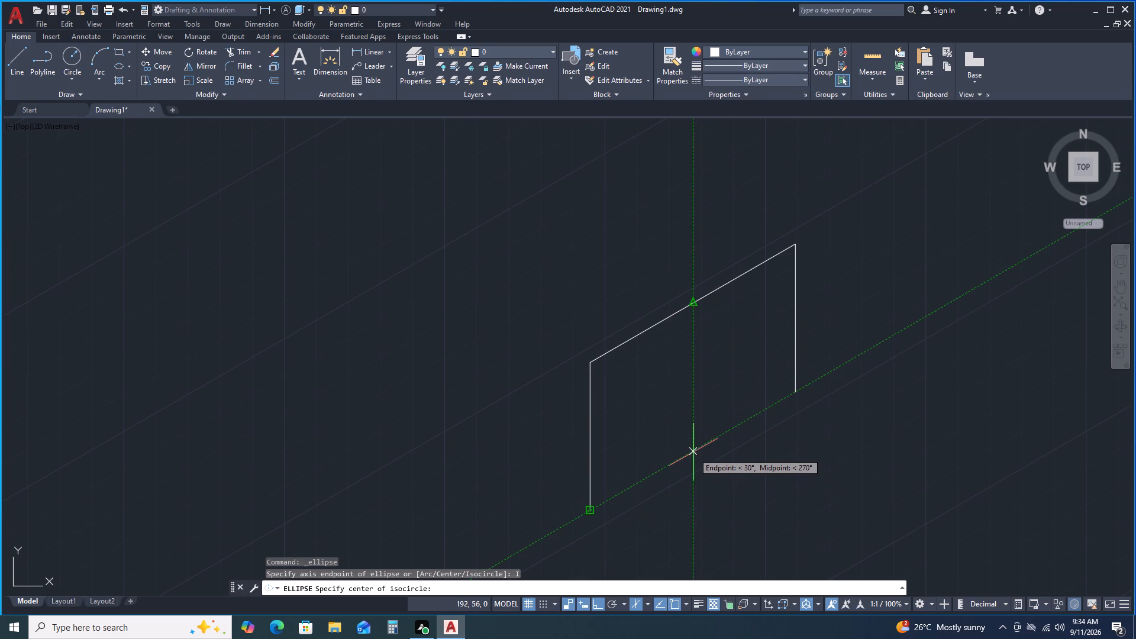
click(693, 451)
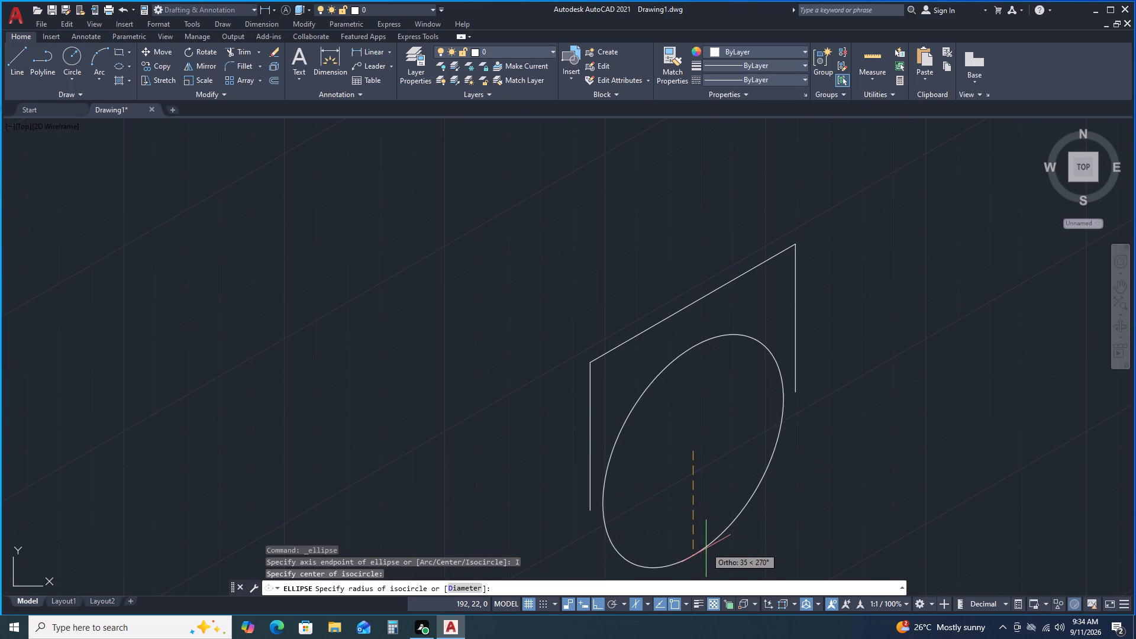
key(4)
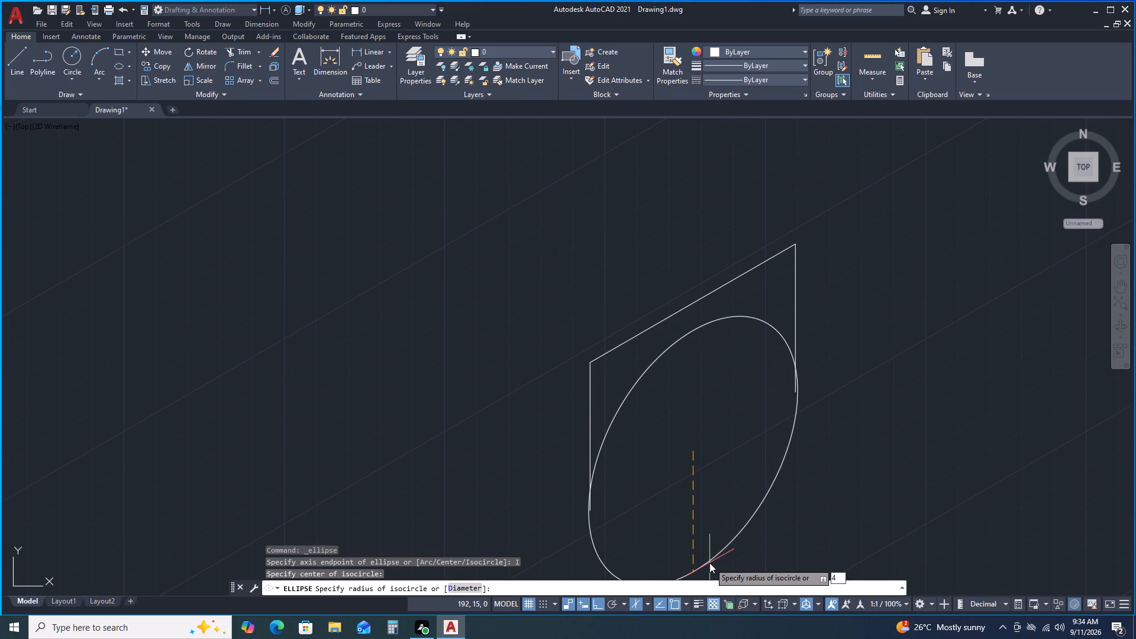
key(0)
key(Return)
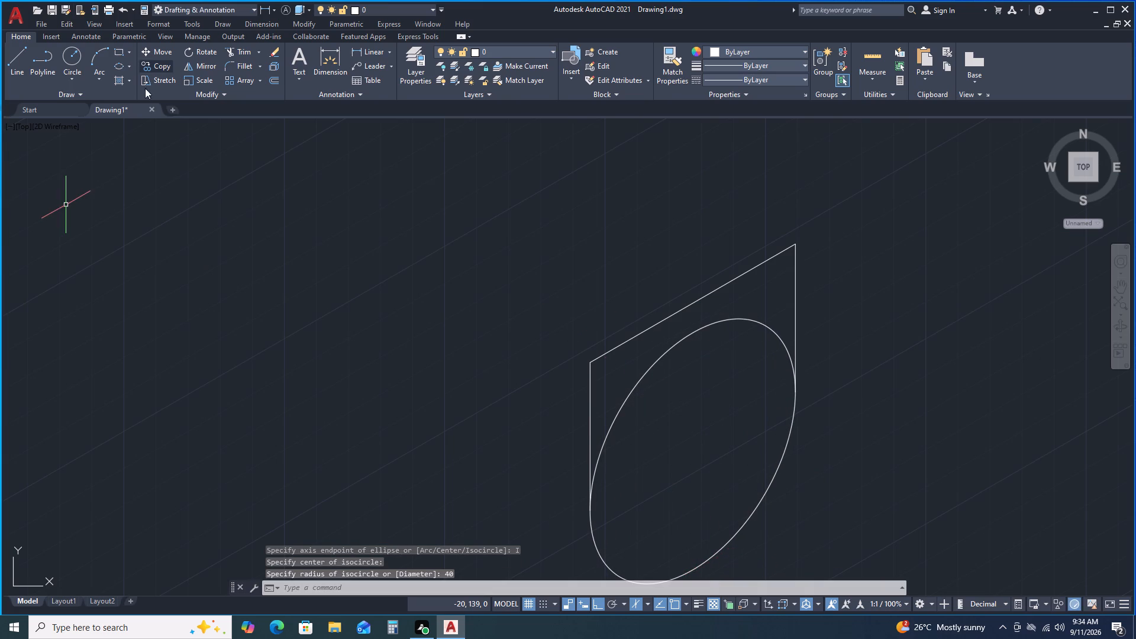
Draw a concentric isocircle of radius 16 mm at the centre of the 40 mm radius isocircle.
key(space)
click(528, 589)
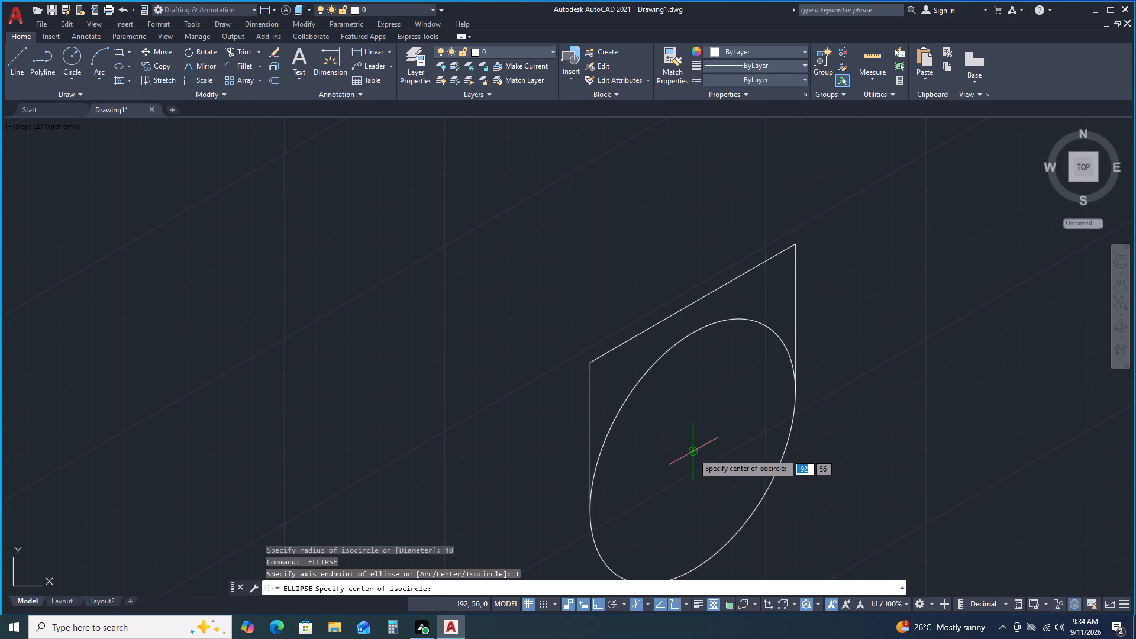
click(691, 451)
text(16)
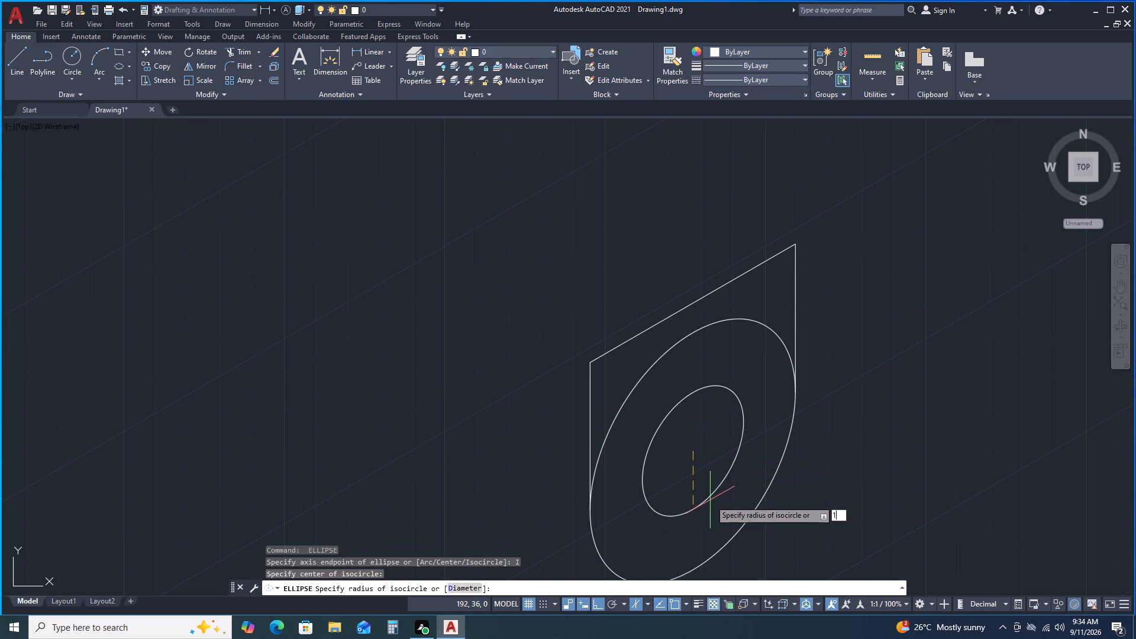
key(Return)
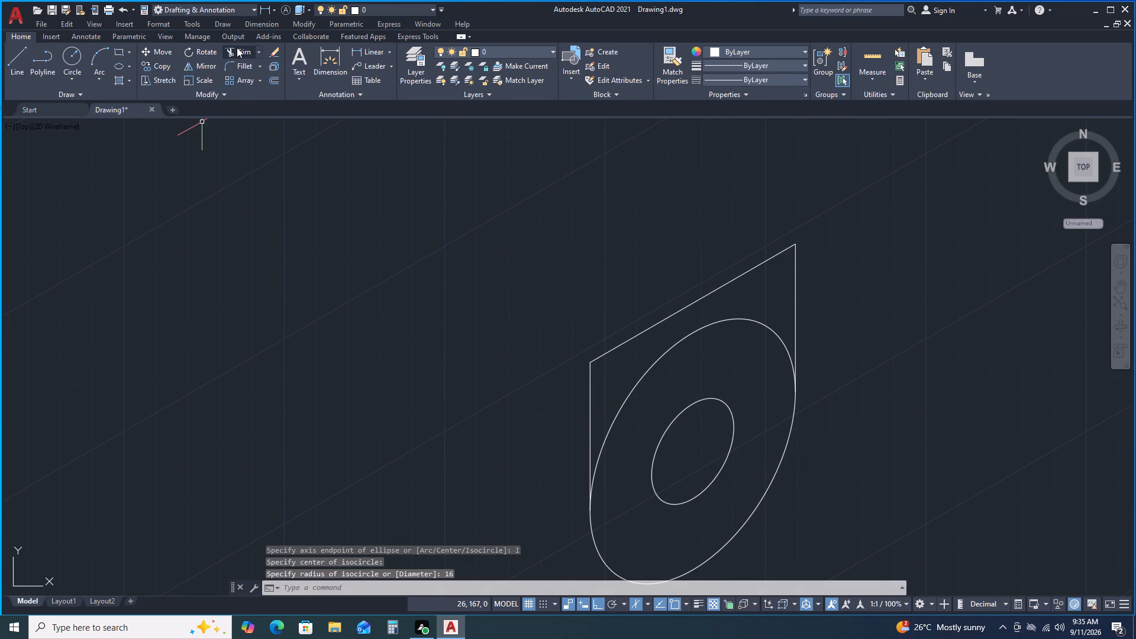
Trim away the upper half of the 40 mm radius isocircle between the two vertical lines, keeping the lower arc.
click(240, 47)
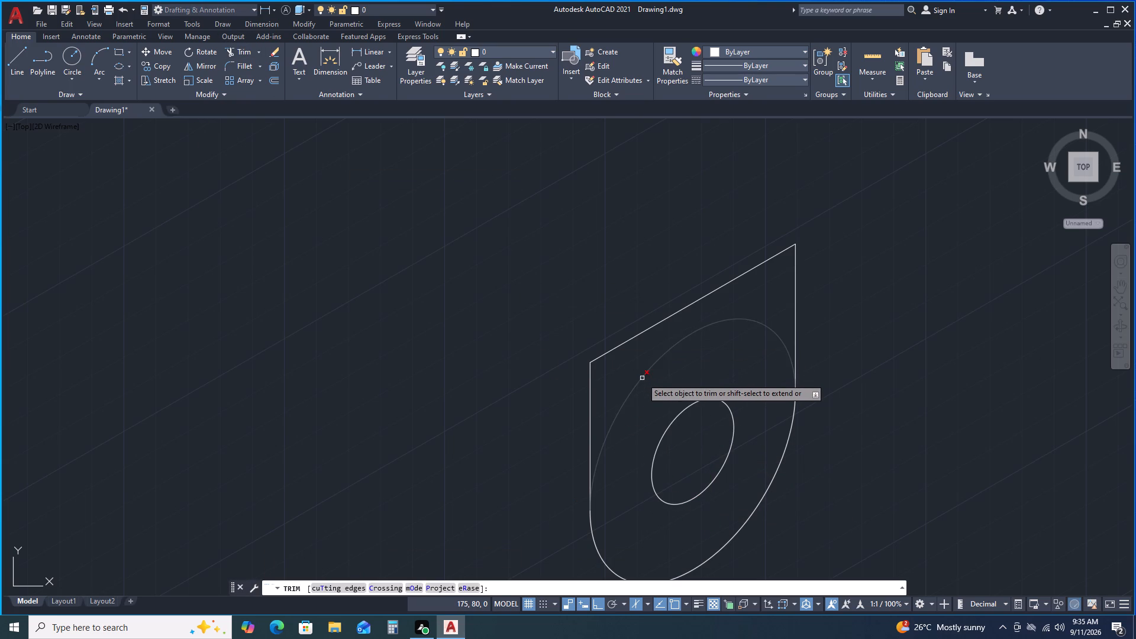
click(642, 378)
key(space)
Draw the top face's outline: 120 mm back at 150° from the 80 mm line's lower end, 80 mm at 30°, closing at its upper end.
scroll(606, 305, down, 1)
middle_drag(609, 299, 639, 283)
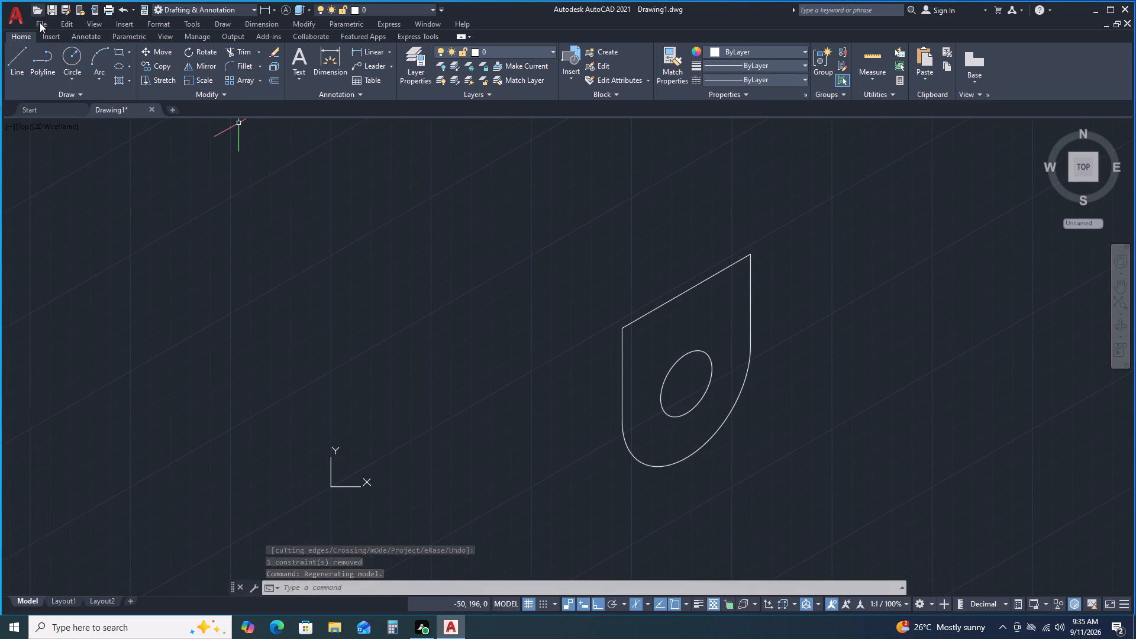
click(20, 57)
middle_drag(454, 284, 434, 321)
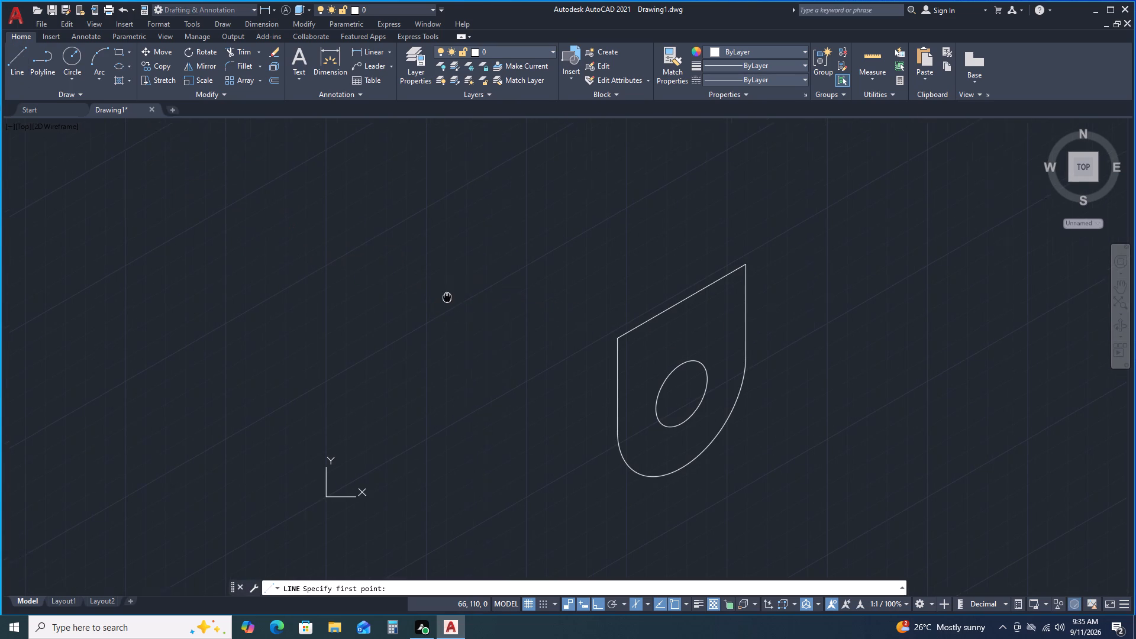
middle_drag(434, 321, 389, 397)
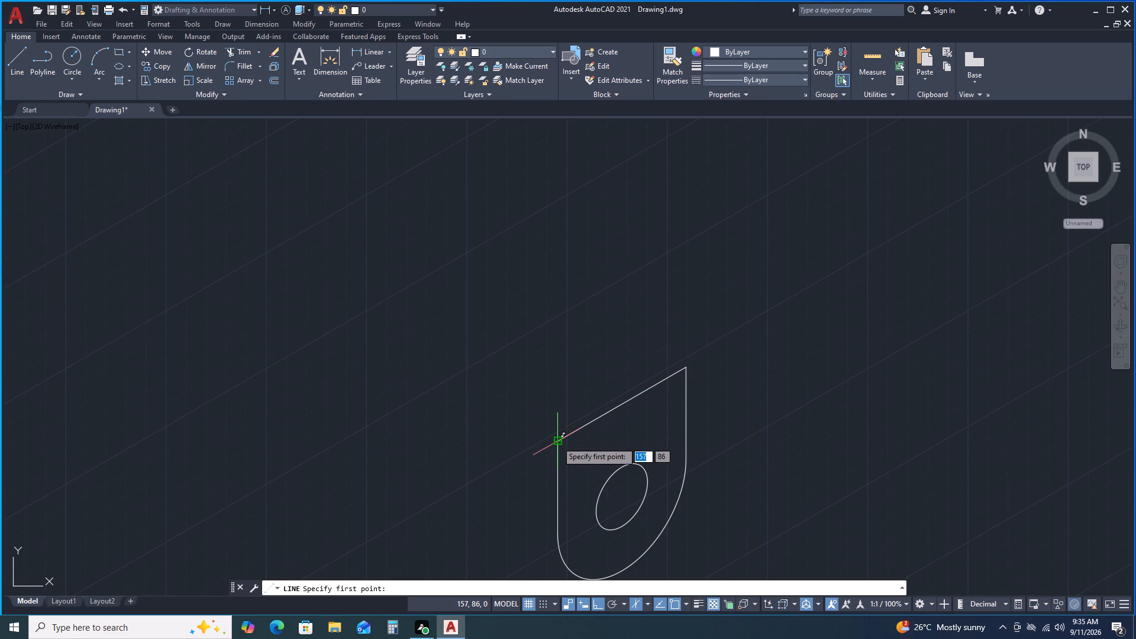
click(557, 441)
key(F5)
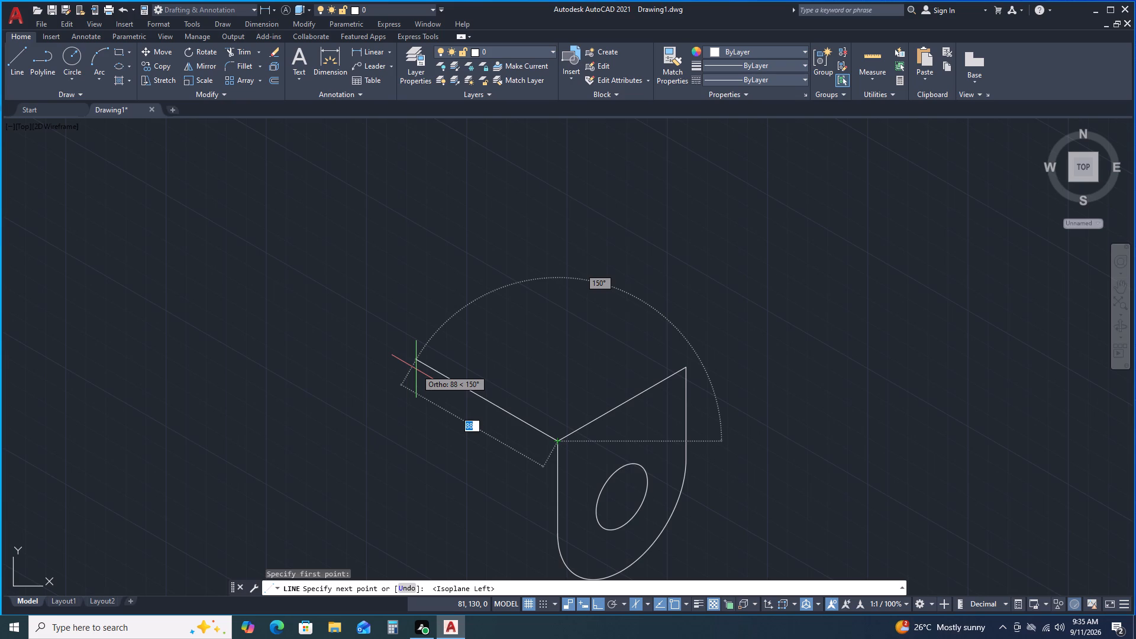
text(120)
key(Return)
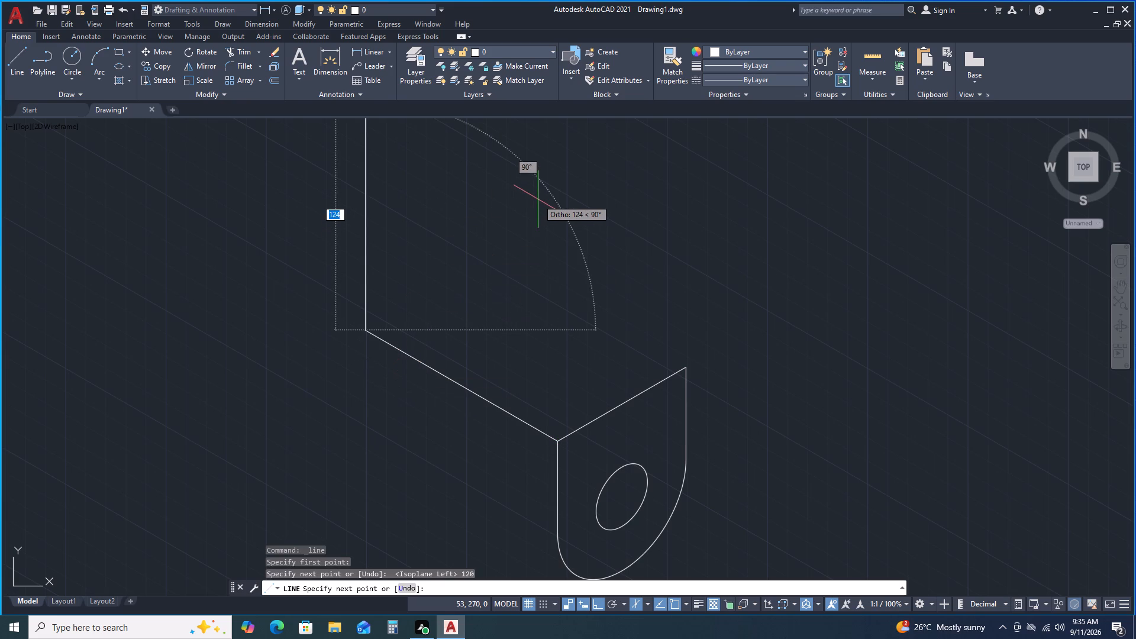
key(F5)
text(80)
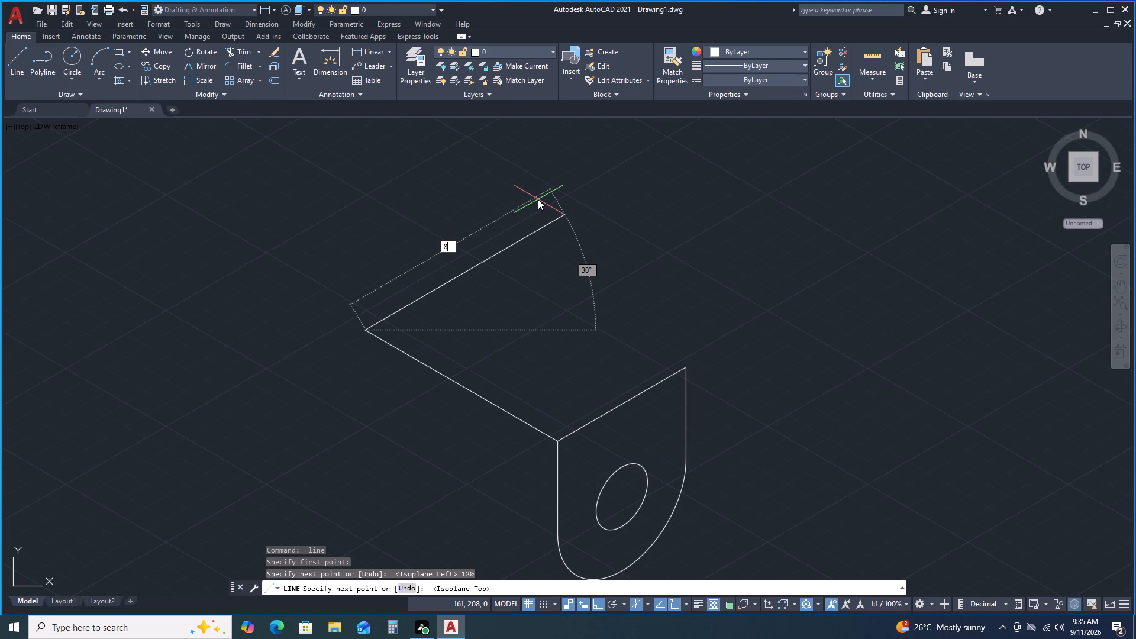
key(Return)
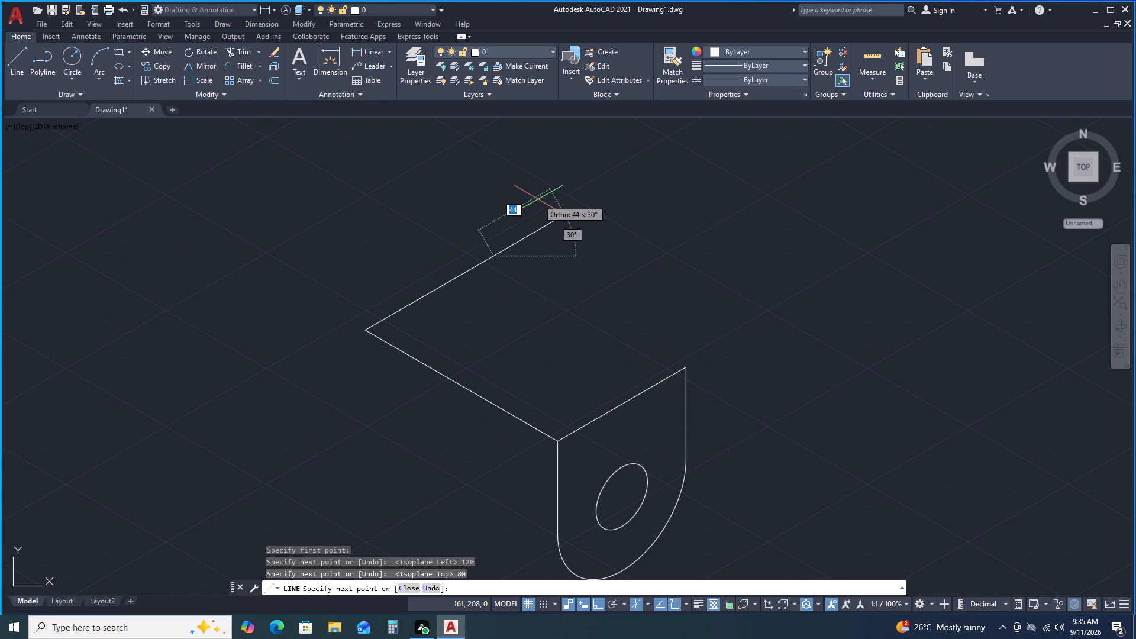
click(689, 367)
key(space)
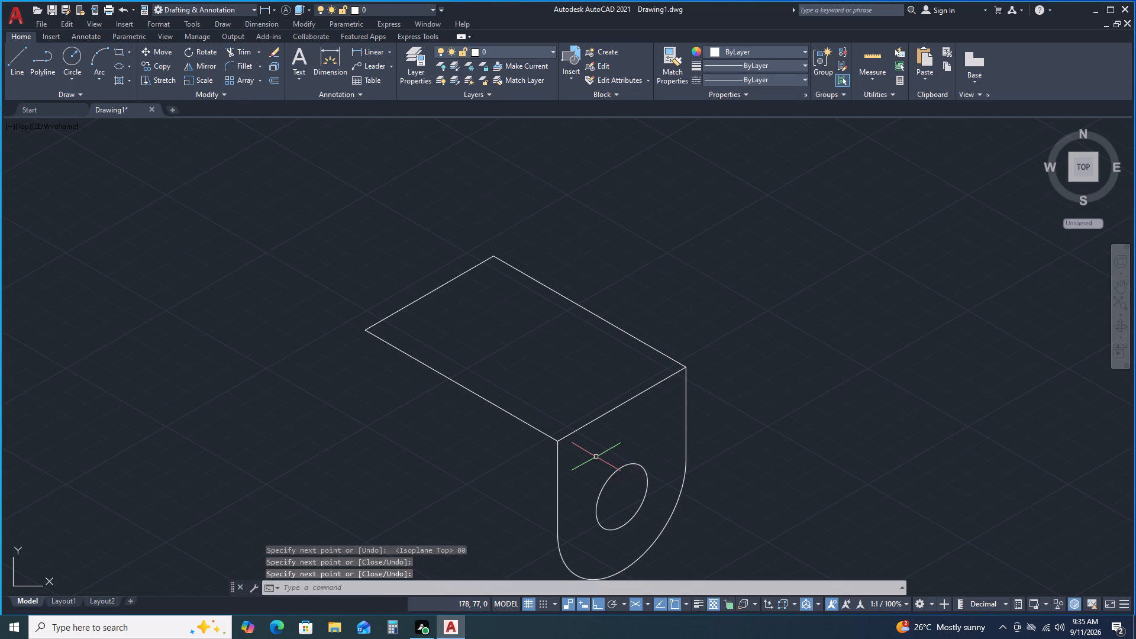
Copy the front face's left vertical line and rounded lower arc 20 mm back along the 150° axis.
middle_drag(596, 457, 654, 437)
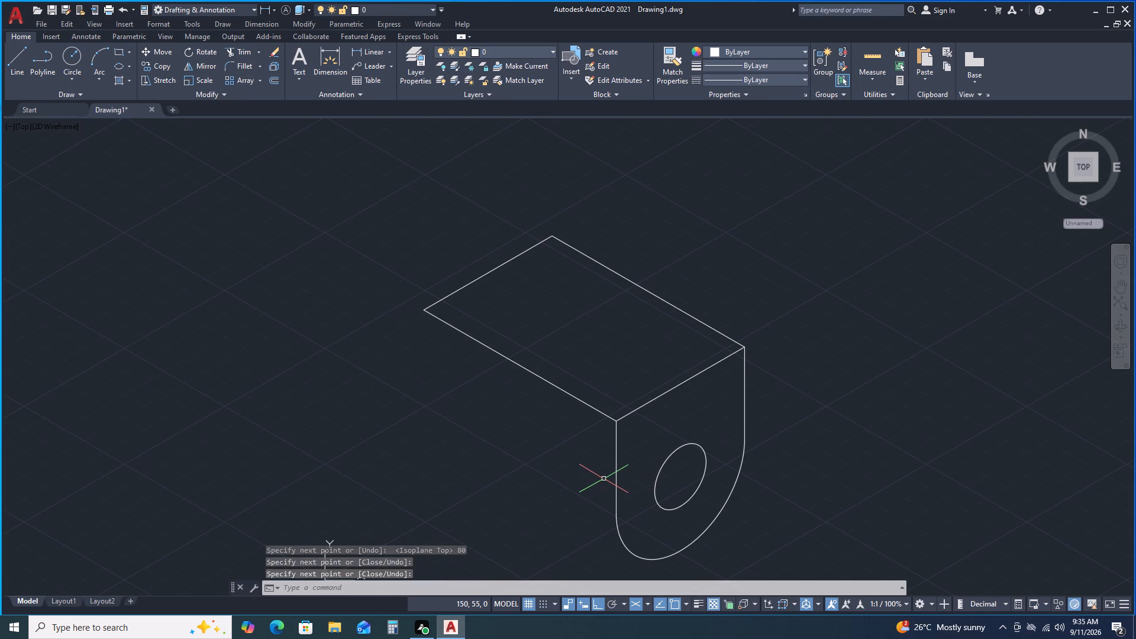
middle_drag(602, 483, 601, 483)
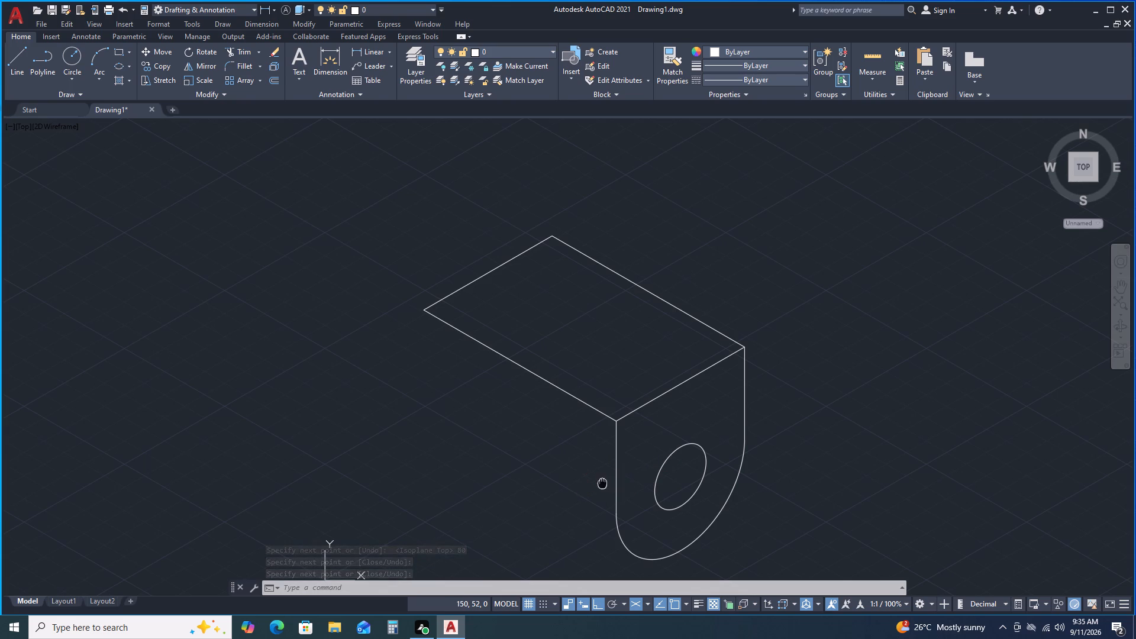
middle_drag(601, 483, 545, 433)
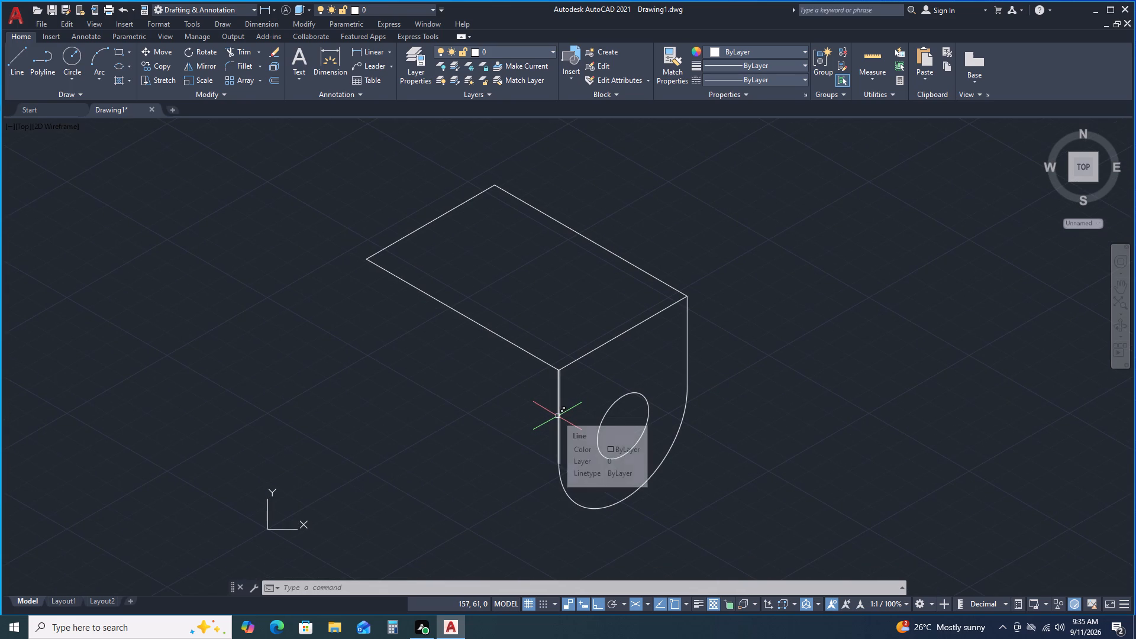
click(557, 430)
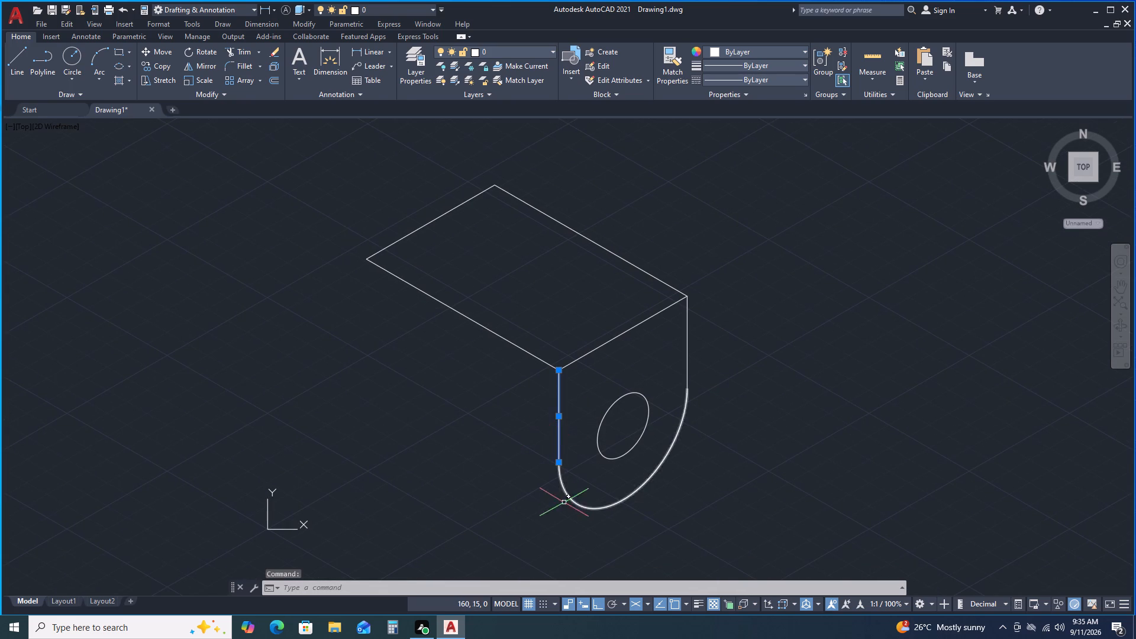
click(582, 505)
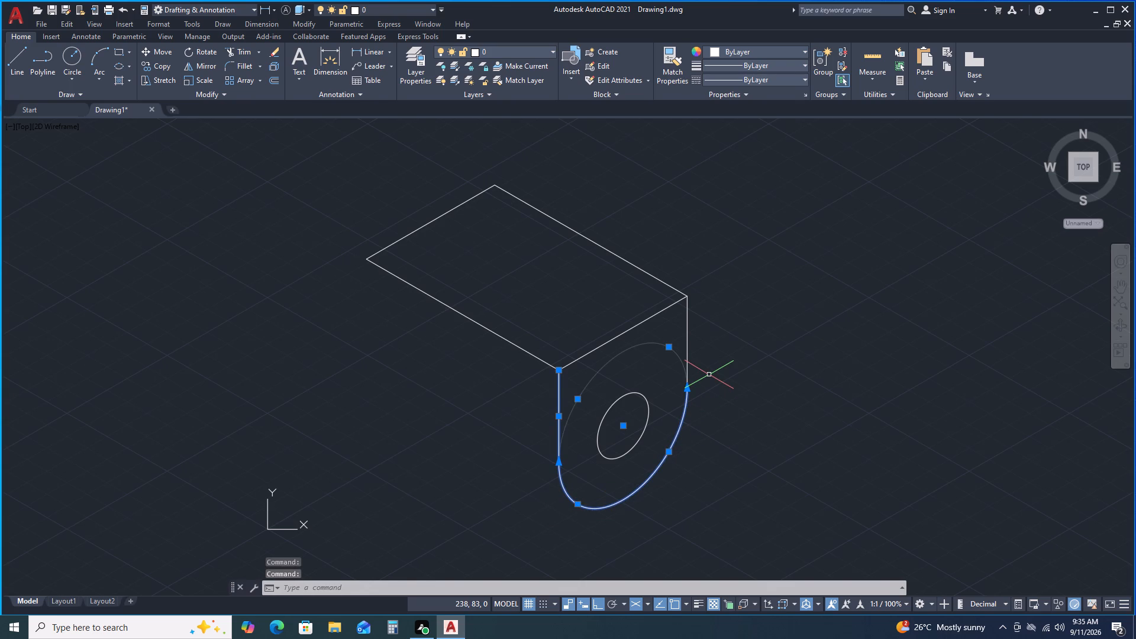
right_click(756, 419)
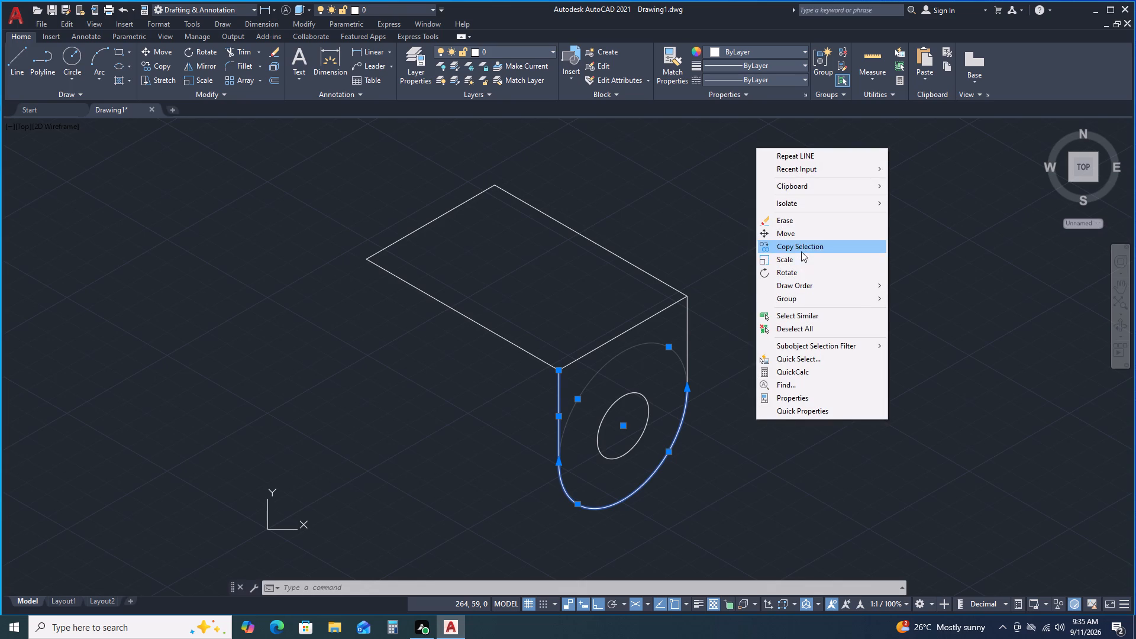
click(801, 251)
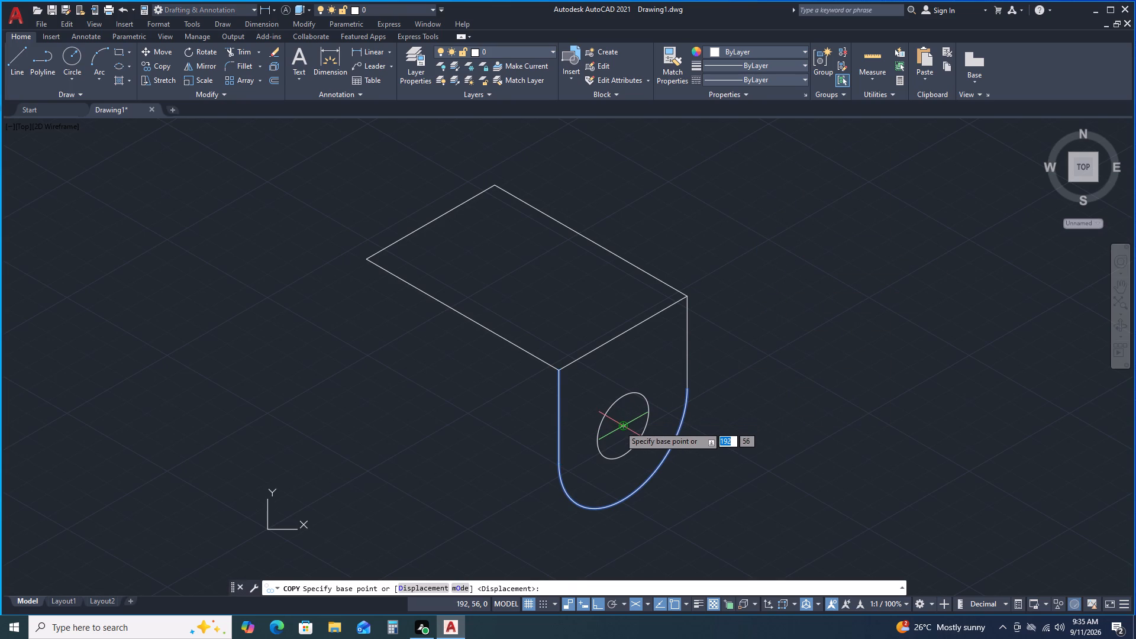
click(619, 426)
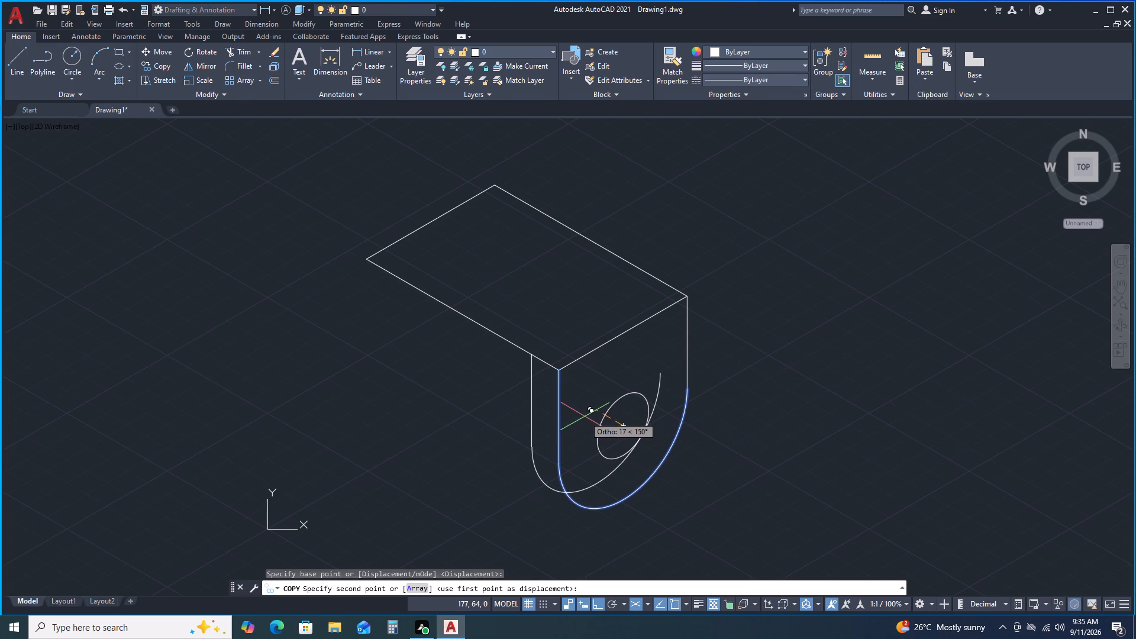
text(20)
key(Return)
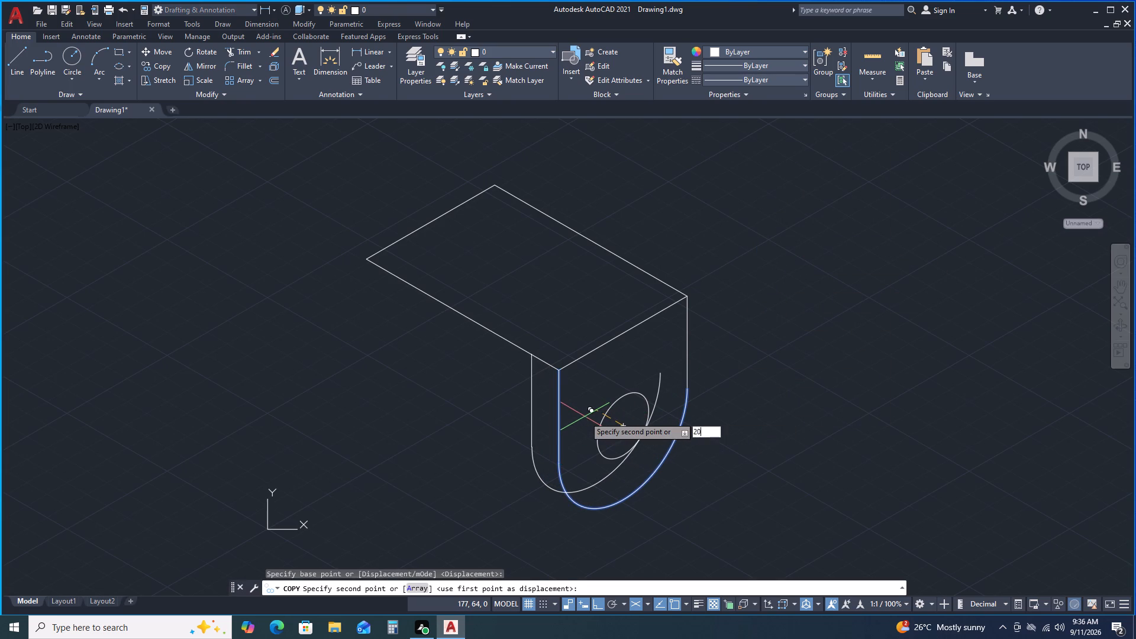
key(space)
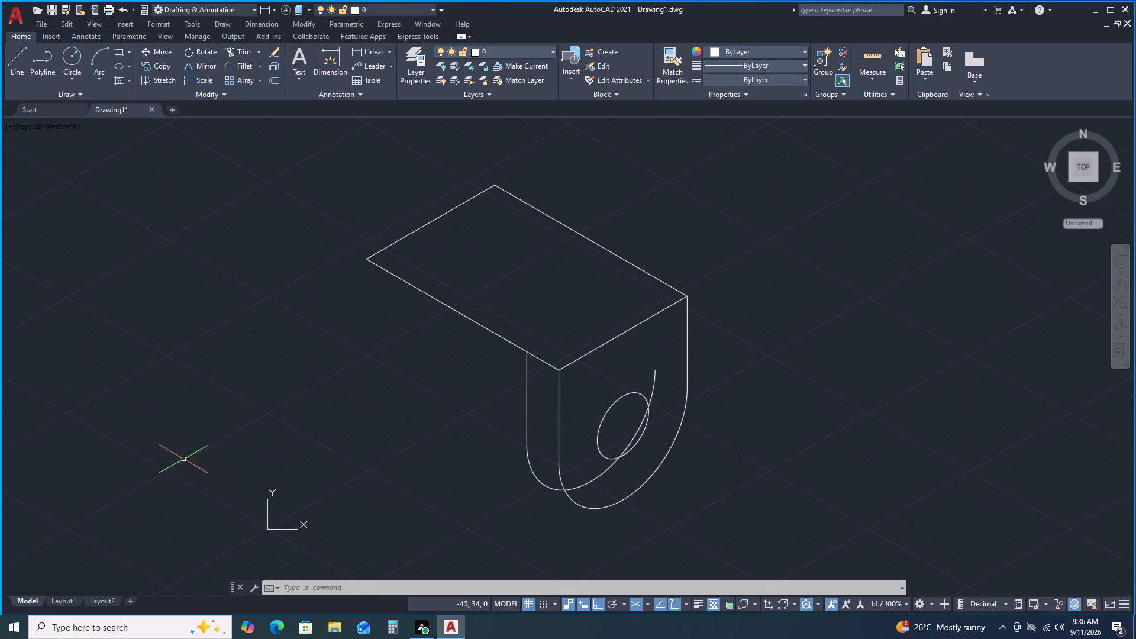
Trim away the parts of the copied arc that lie behind the front face and across its hole.
click(244, 52)
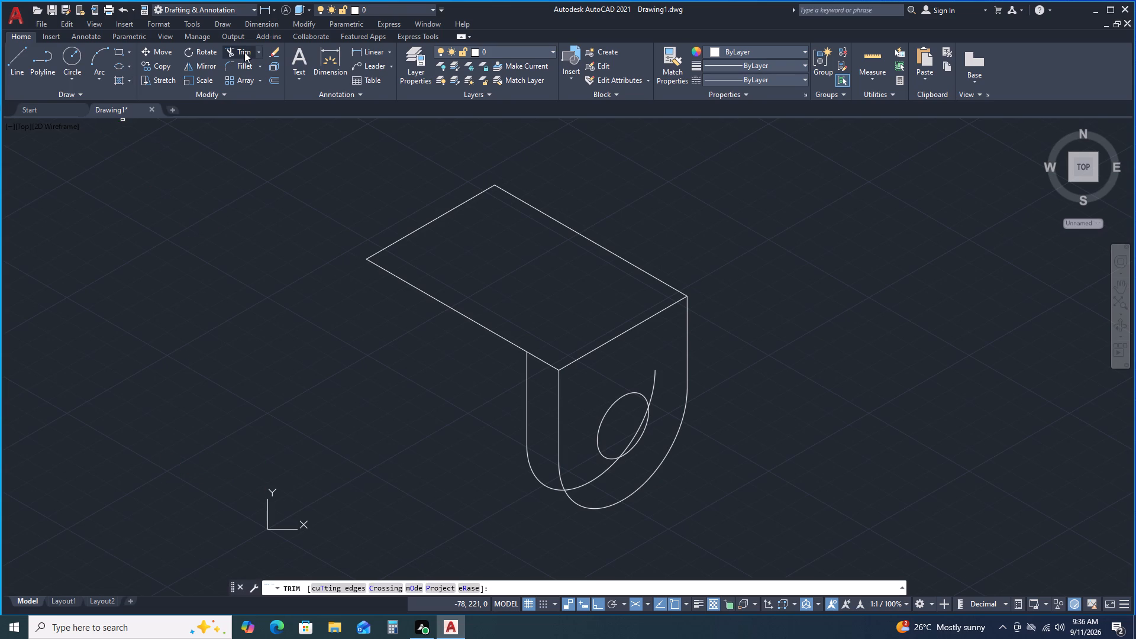
click(588, 483)
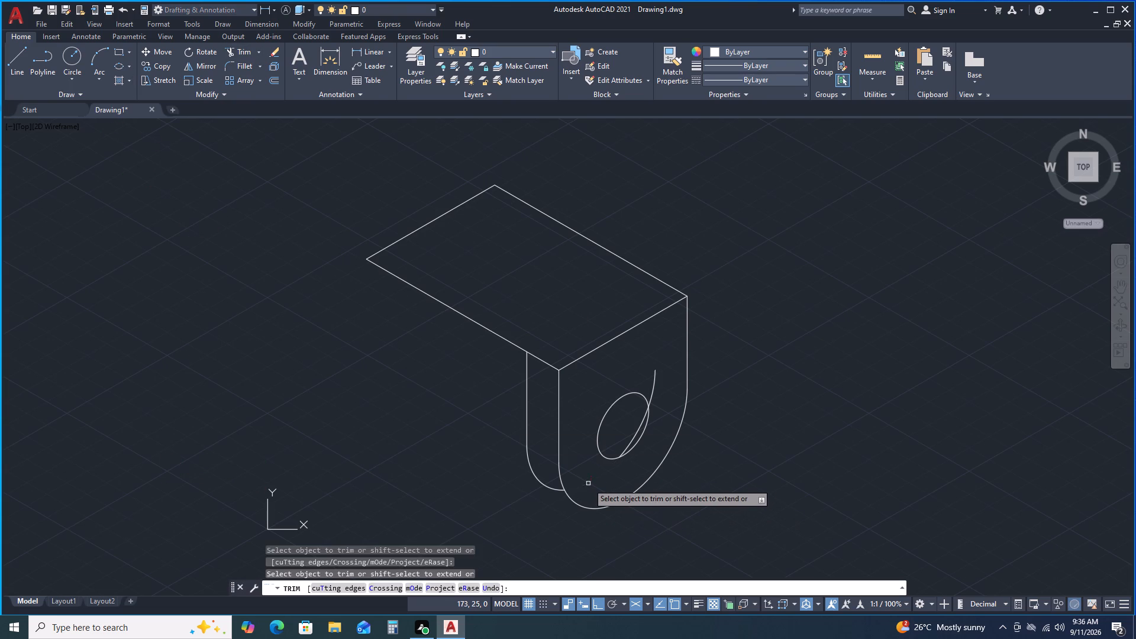
click(638, 431)
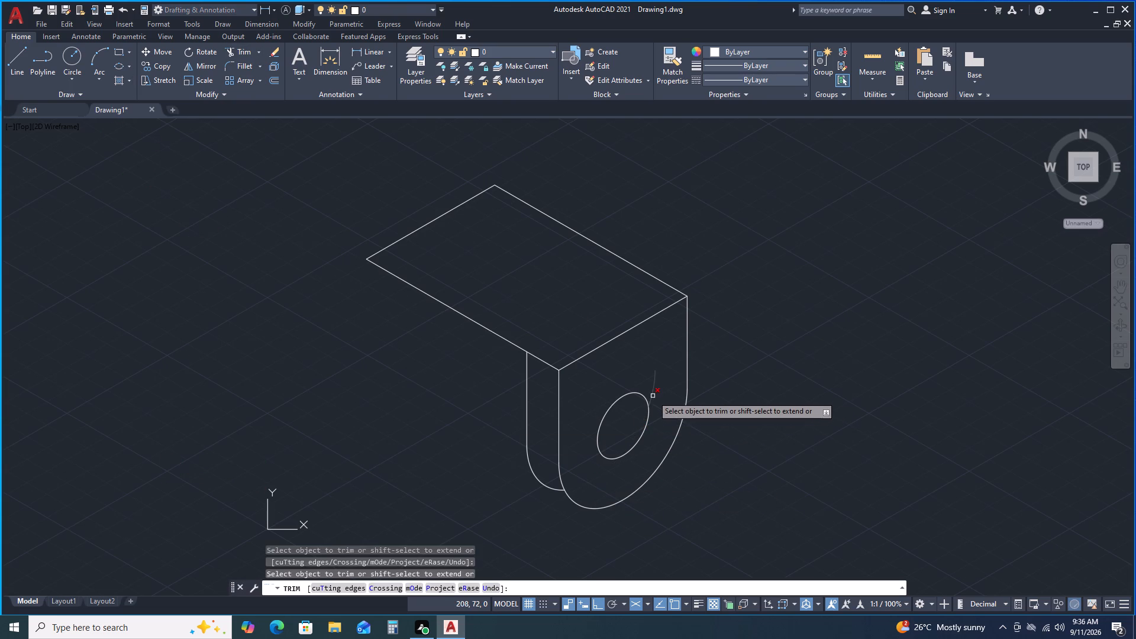
click(653, 396)
key(space)
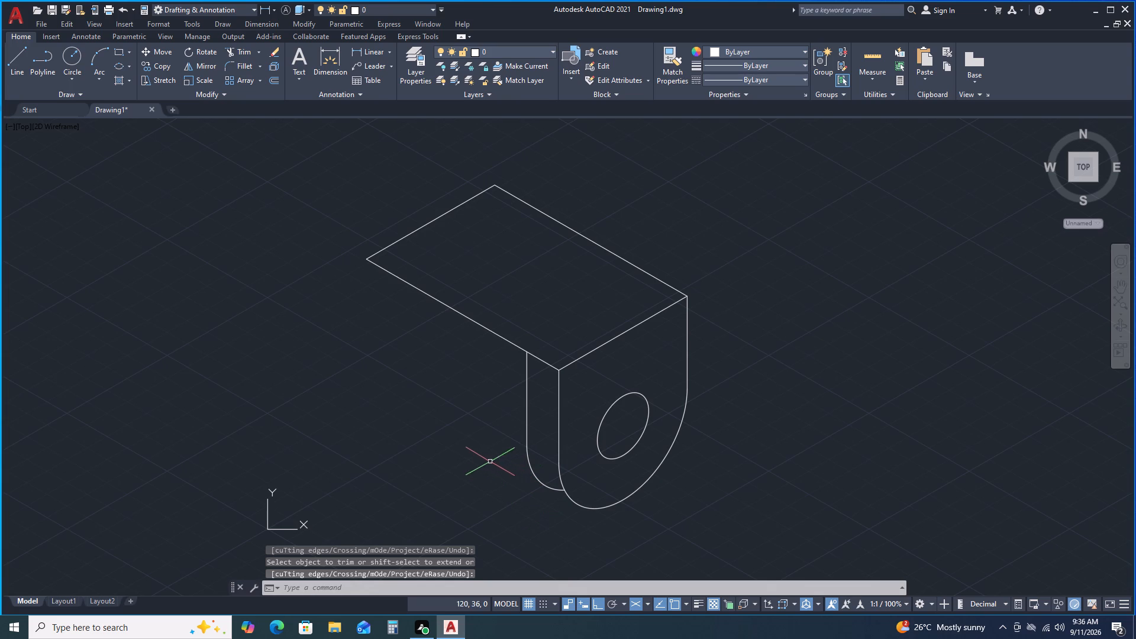
Copy the front face's two vertical lines, rounded lower arc and hole 100 mm back along the 150° axis.
middle_drag(444, 444, 525, 422)
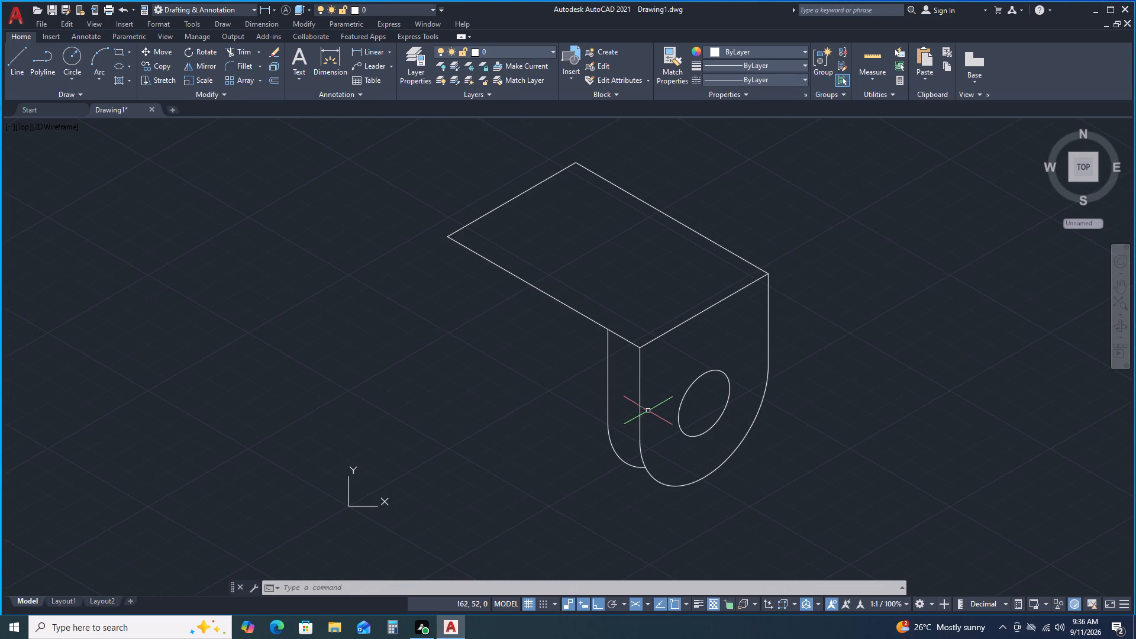
click(795, 499)
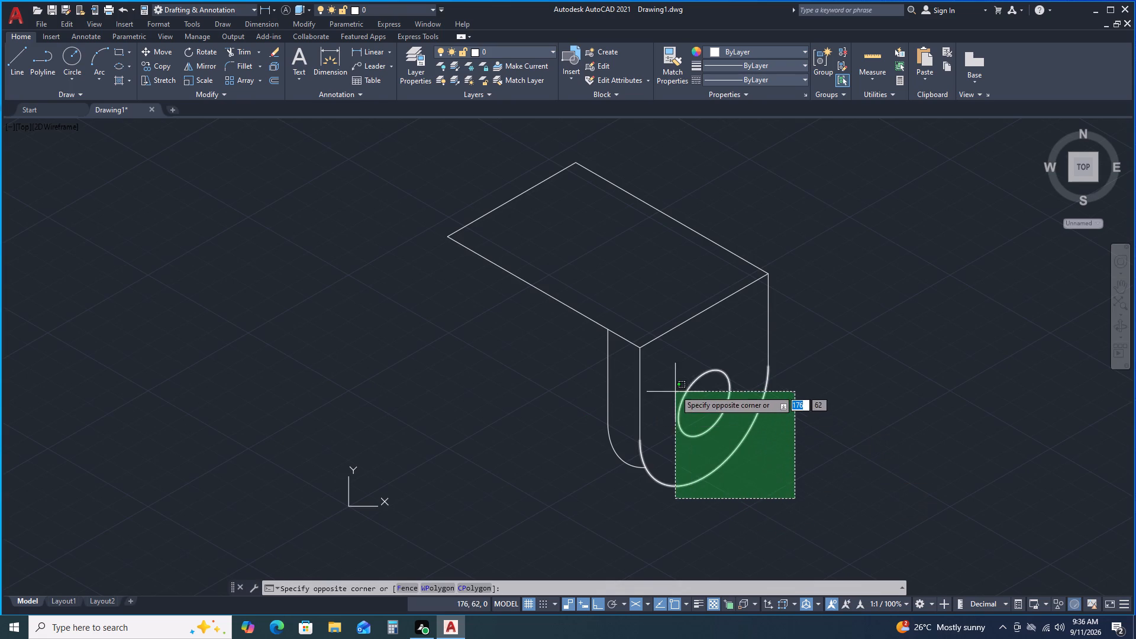
click(637, 381)
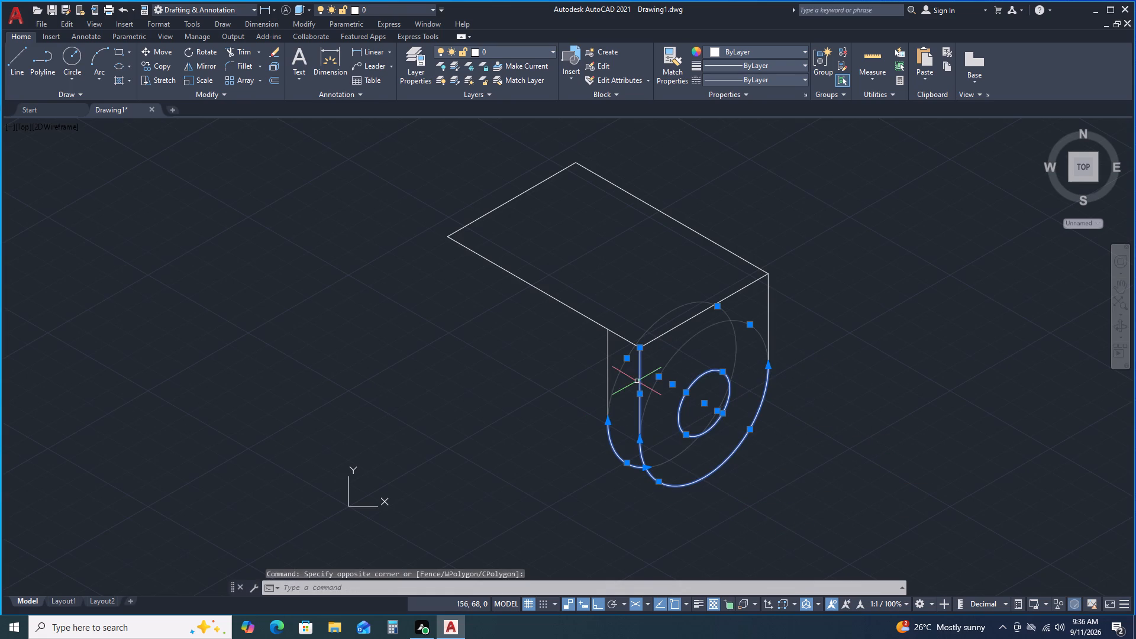
click(767, 328)
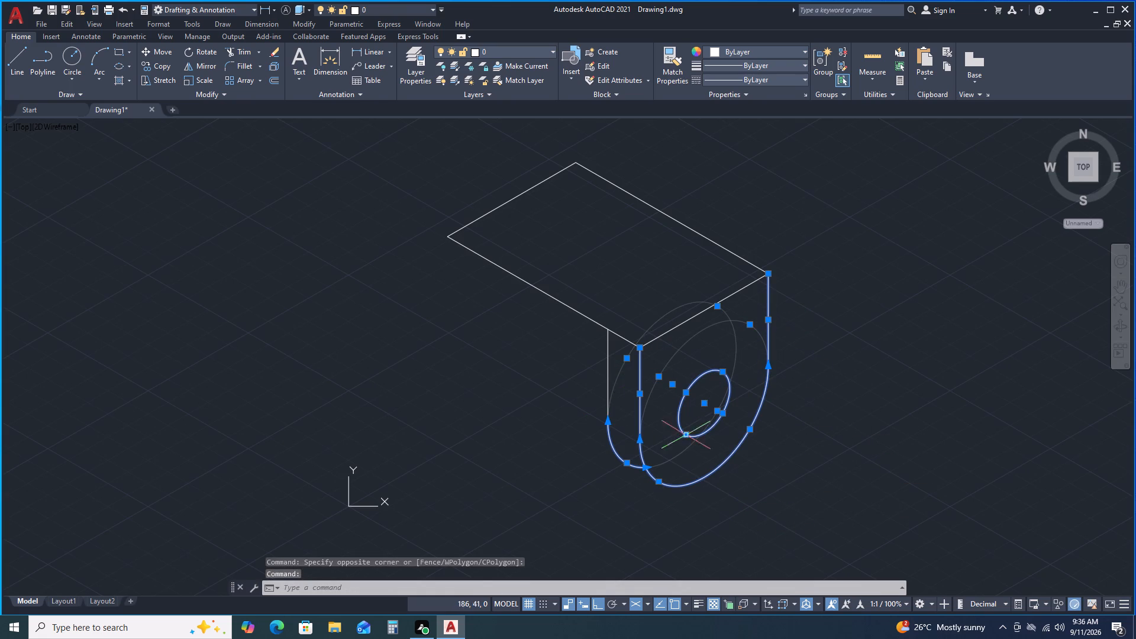
shift+click(609, 440)
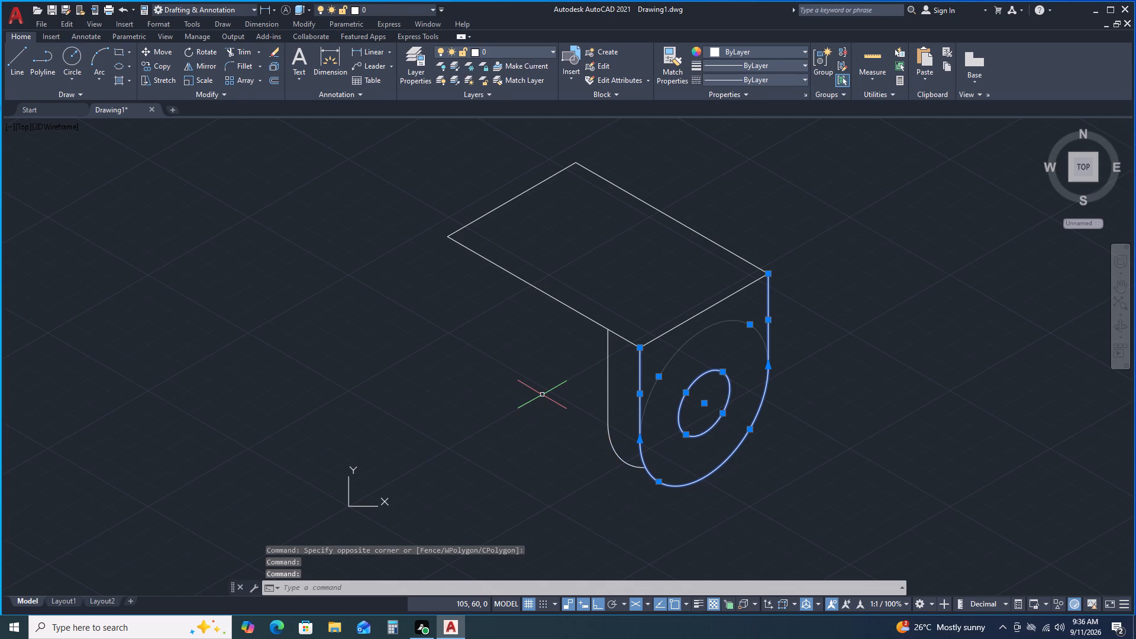
right_click(542, 395)
click(586, 227)
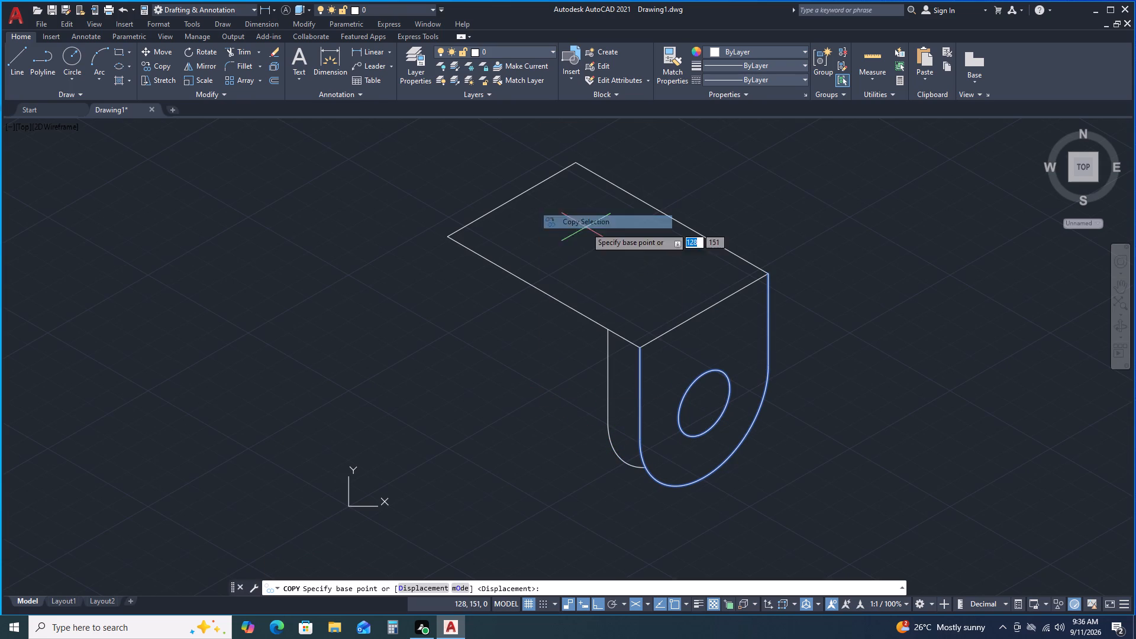
click(707, 405)
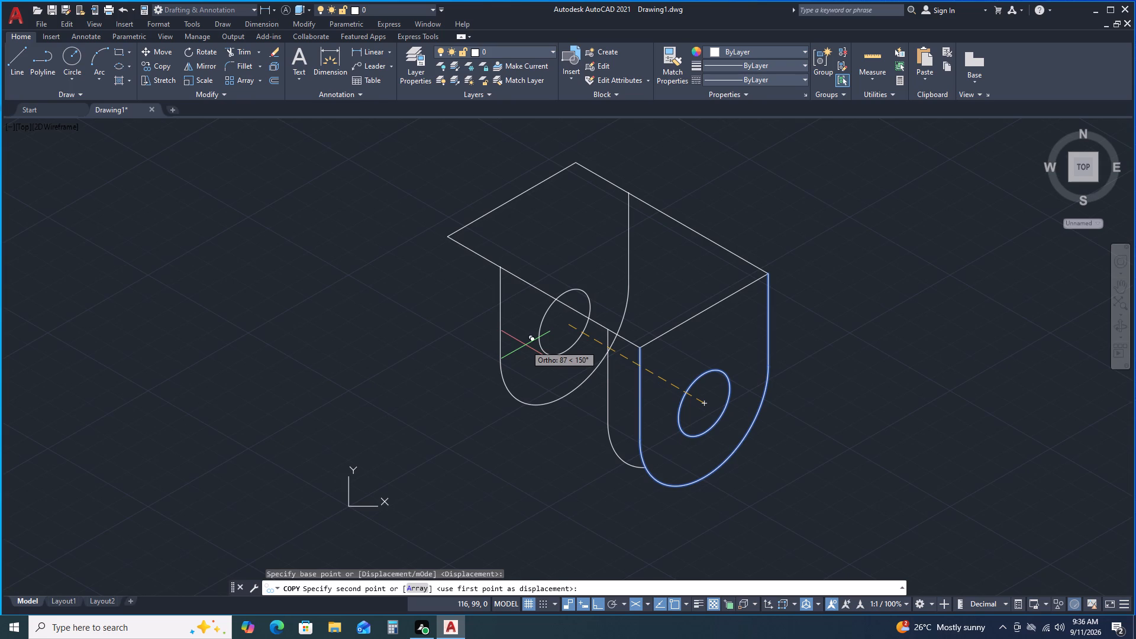
text(100)
key(Return)
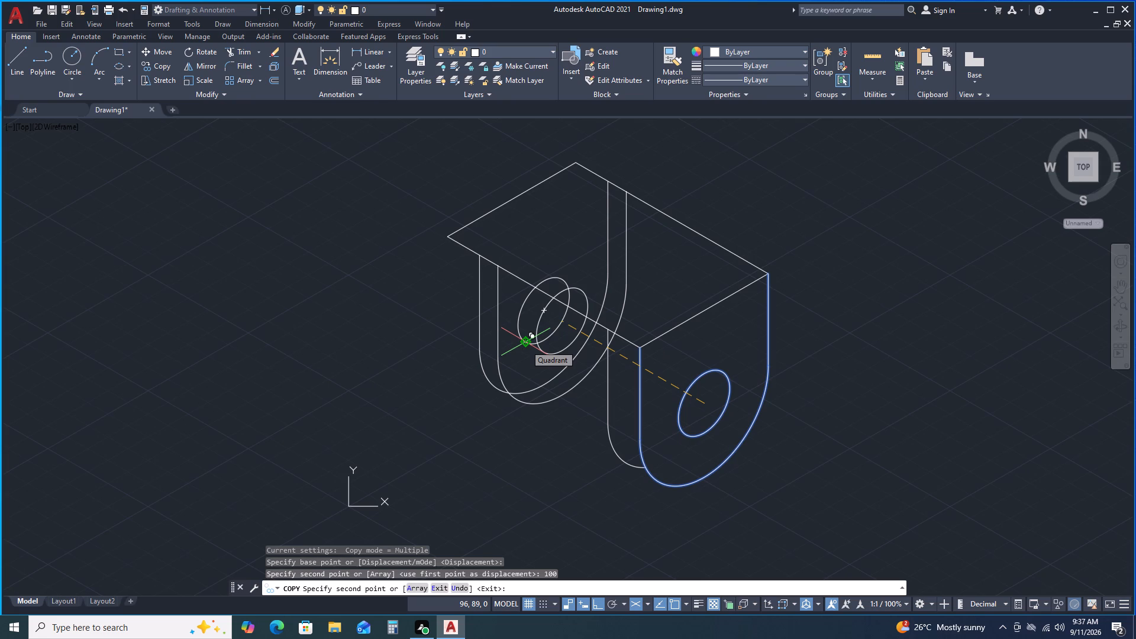
key(Escape)
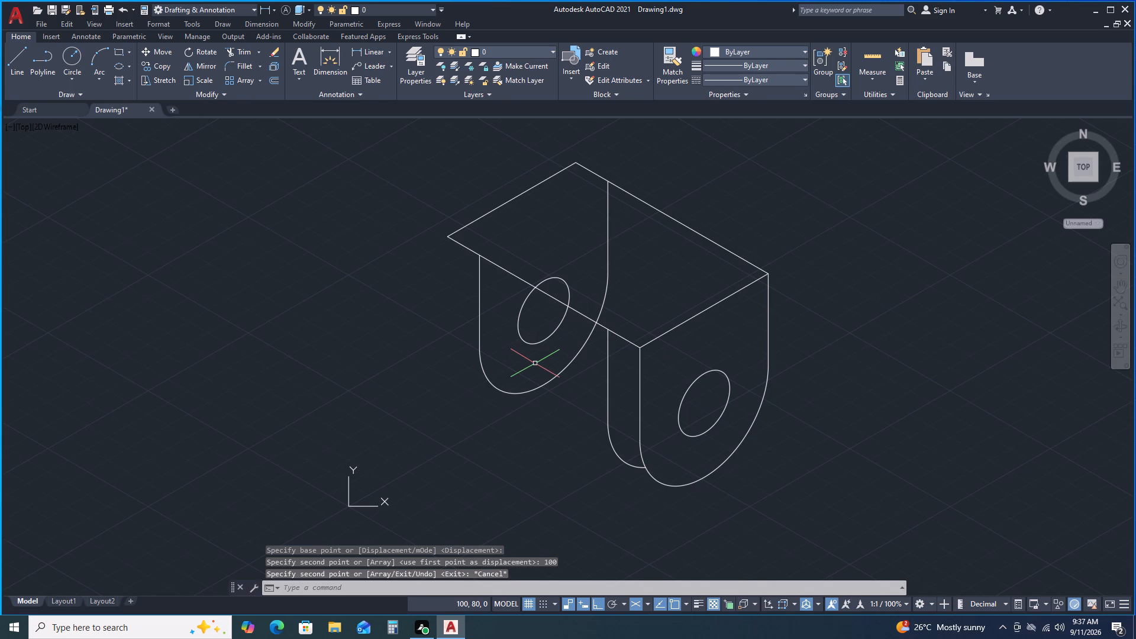
Copy the front face's left vertical line and rounded lower arc 120 mm back along the 150° axis.
click(639, 398)
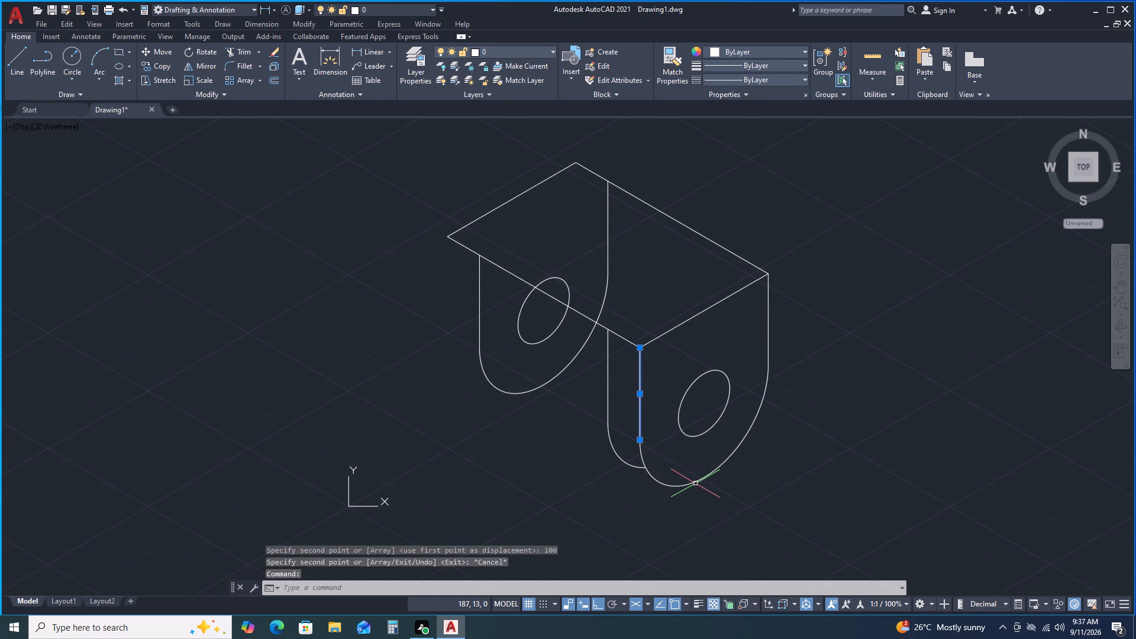
click(693, 483)
right_click(683, 464)
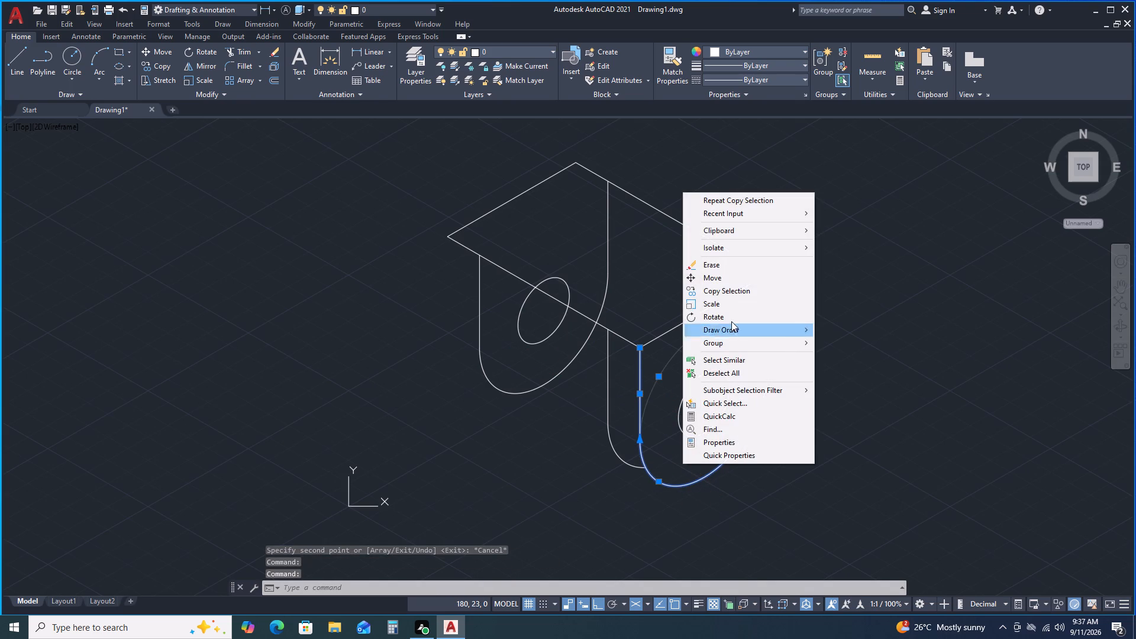
click(735, 296)
click(701, 407)
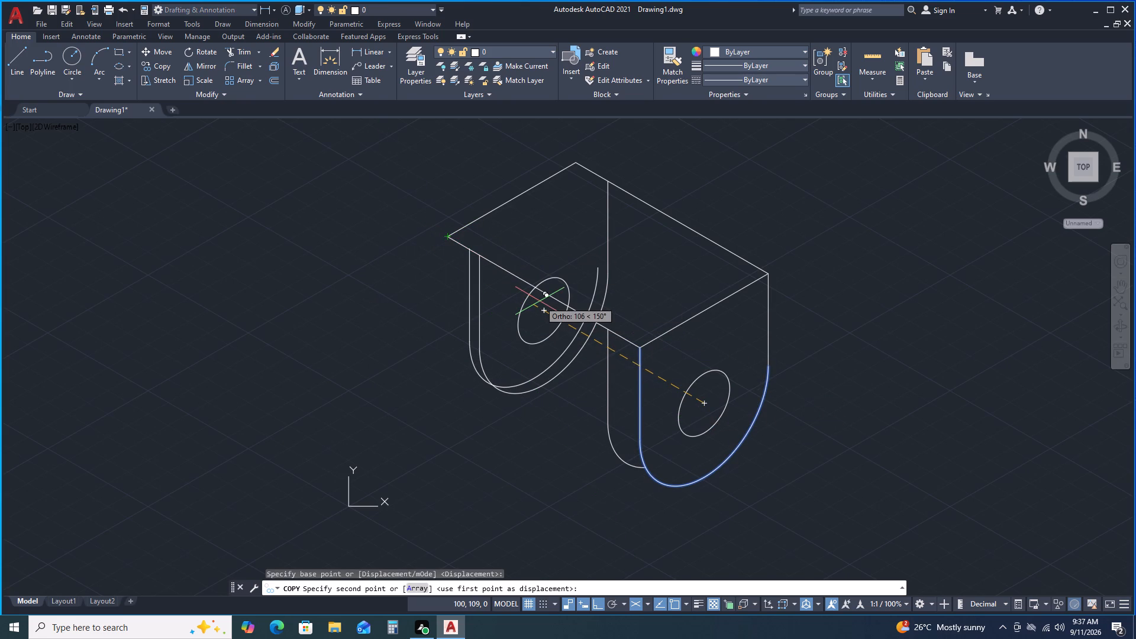
text(120)
key(Return)
key(space)
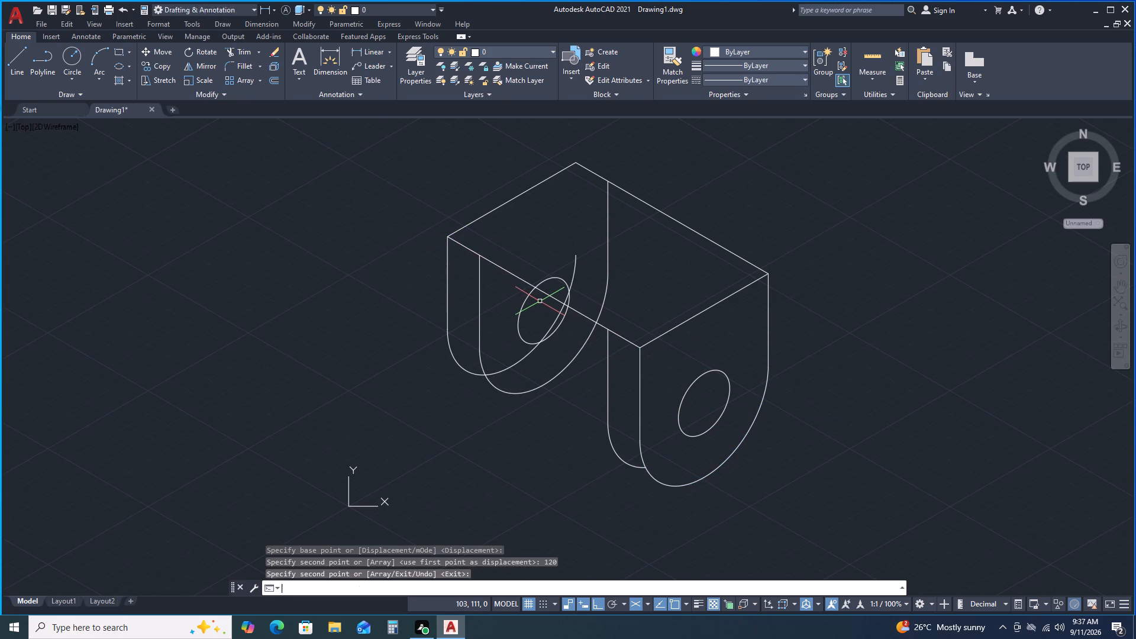
Trim the rear leg's lines, arcs and hole where the top face hides them, plus its back arc behind the inner face and across the hole.
click(238, 51)
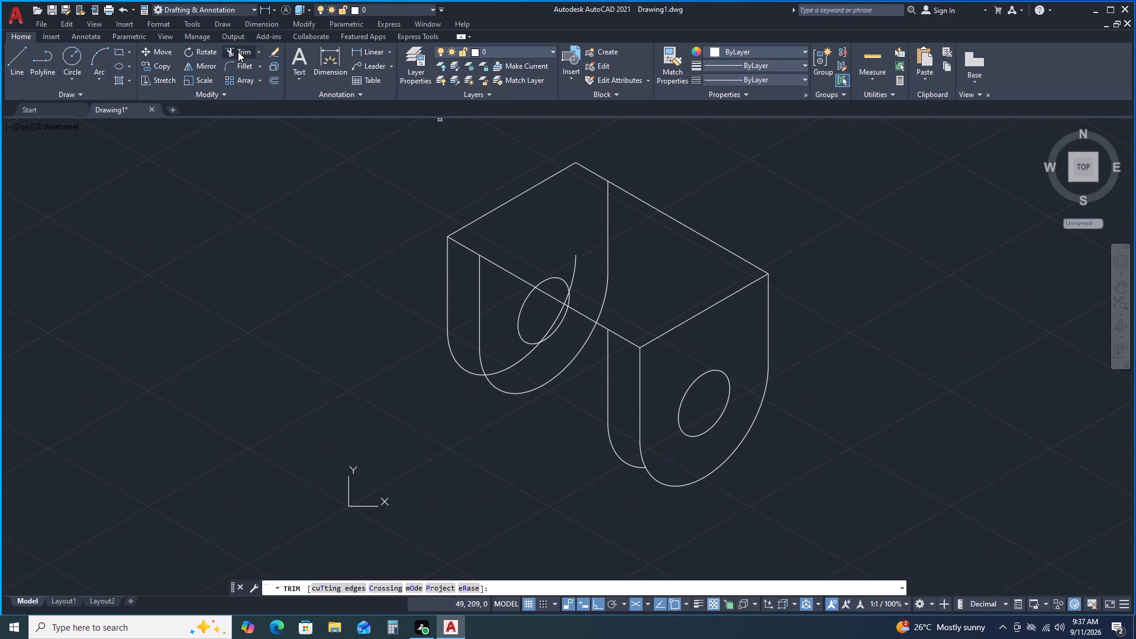
click(606, 285)
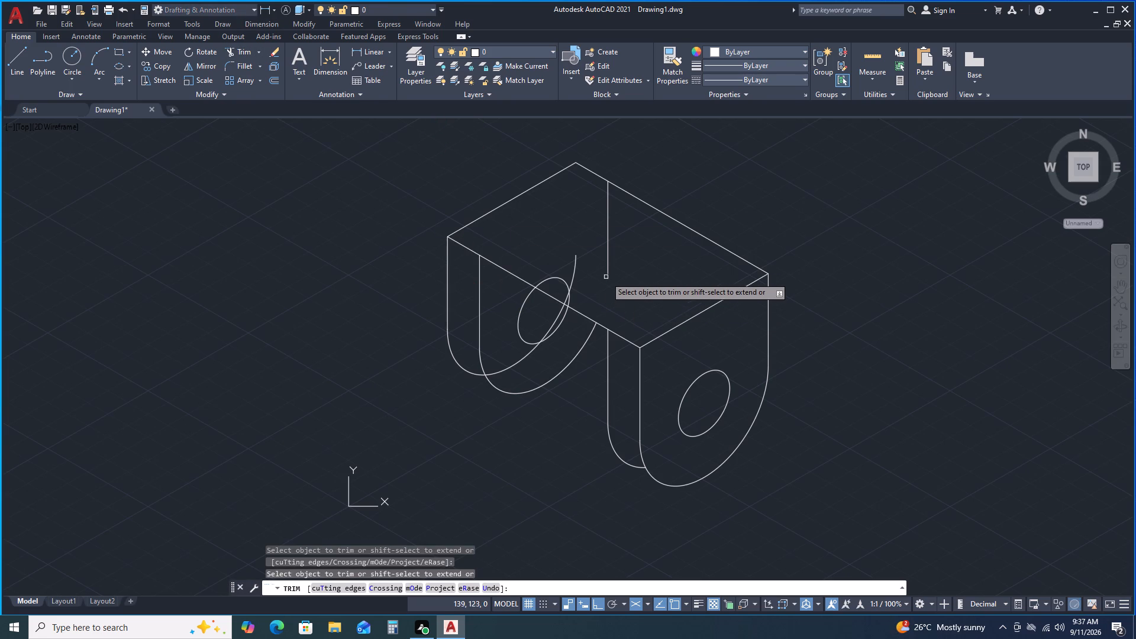
click(609, 262)
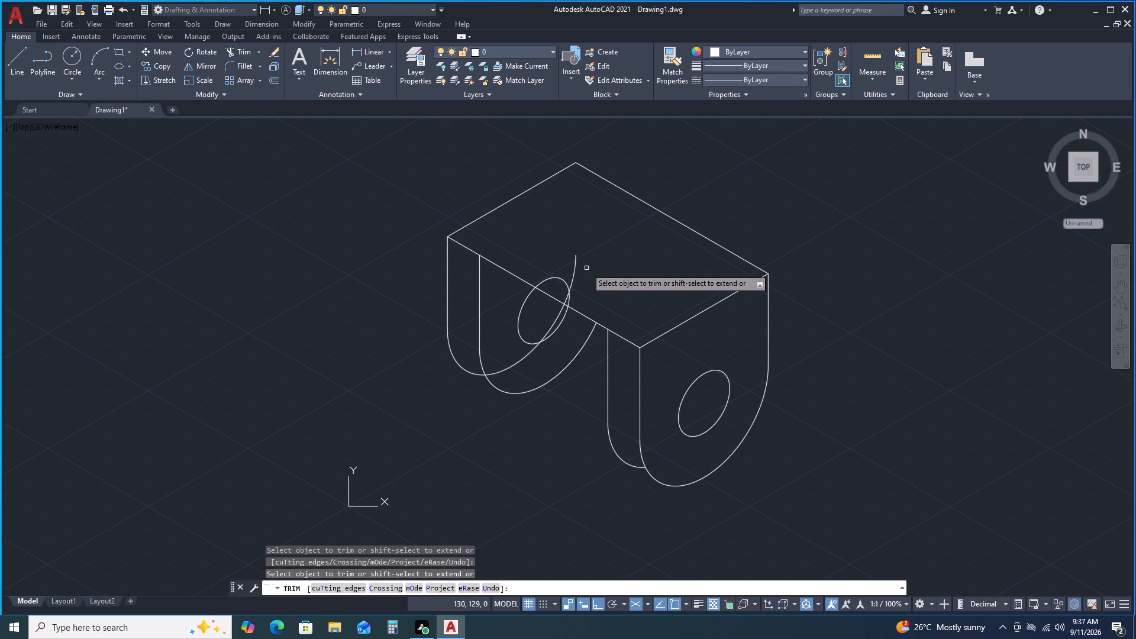
click(574, 273)
click(565, 282)
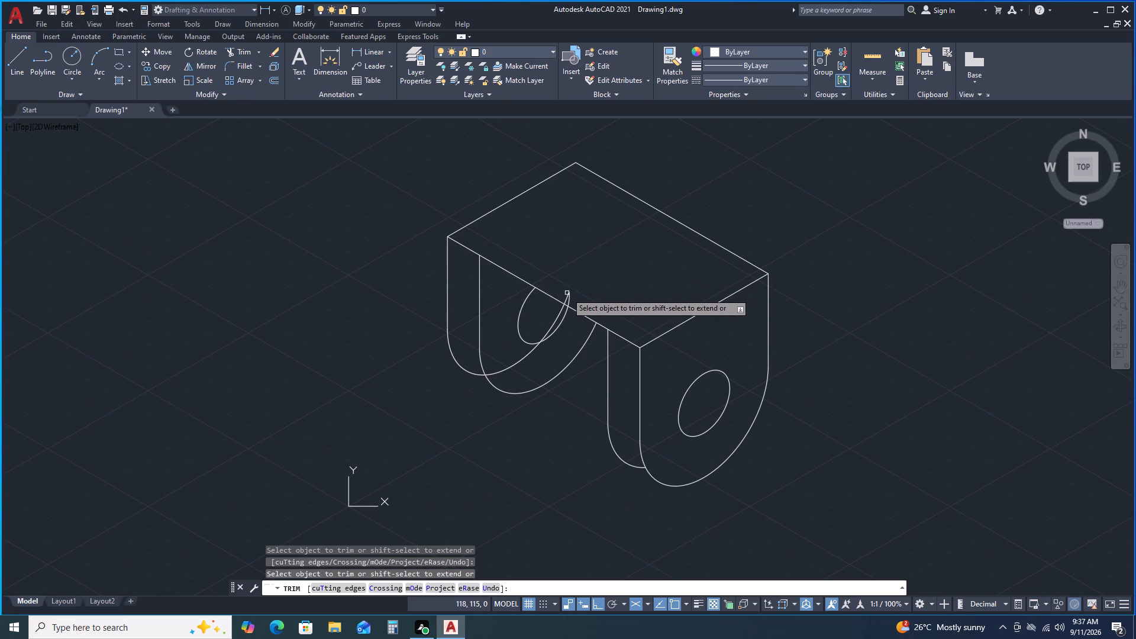
click(567, 293)
click(570, 298)
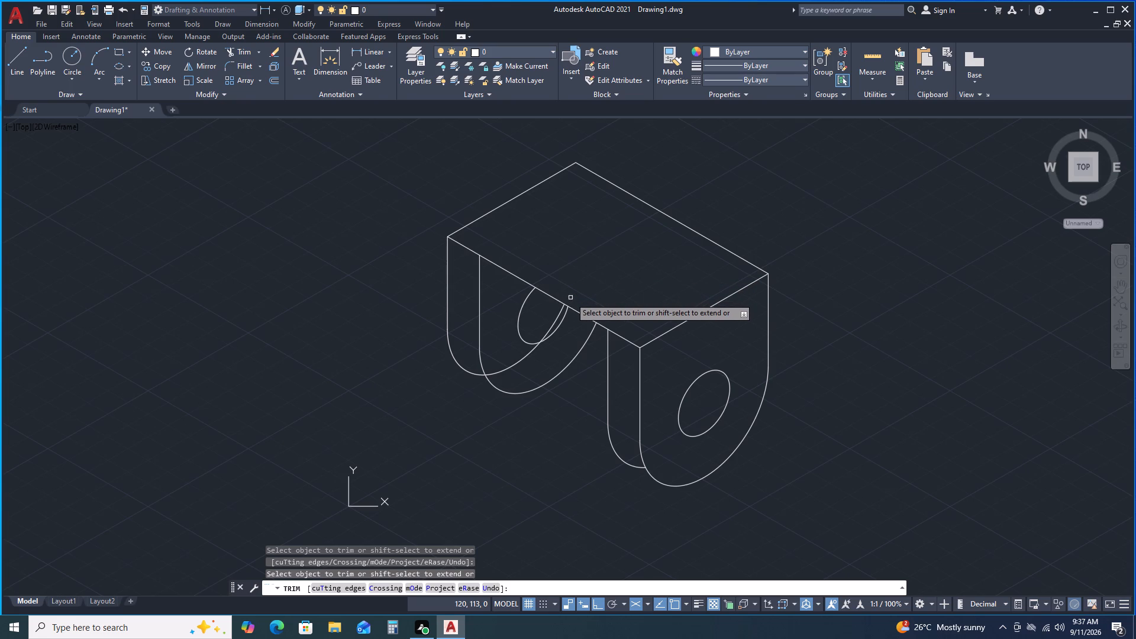
click(512, 364)
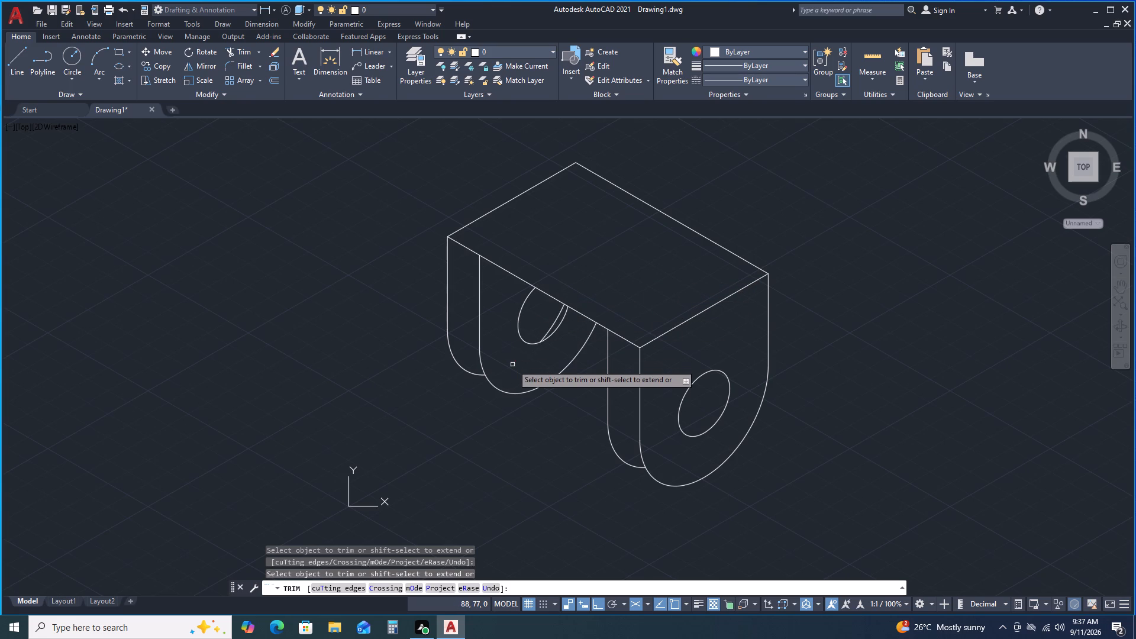
click(552, 325)
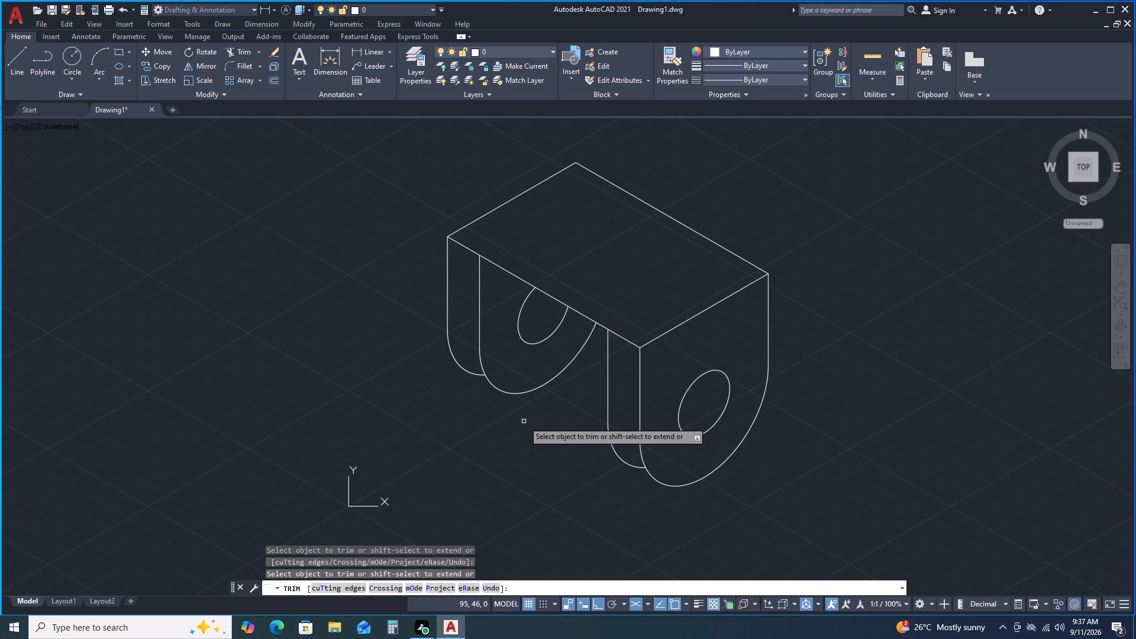
key(space)
Copy the top face's long front edge 15 mm straight down in the right isoplane.
scroll(531, 415, down, 1)
scroll(552, 401, up, 1)
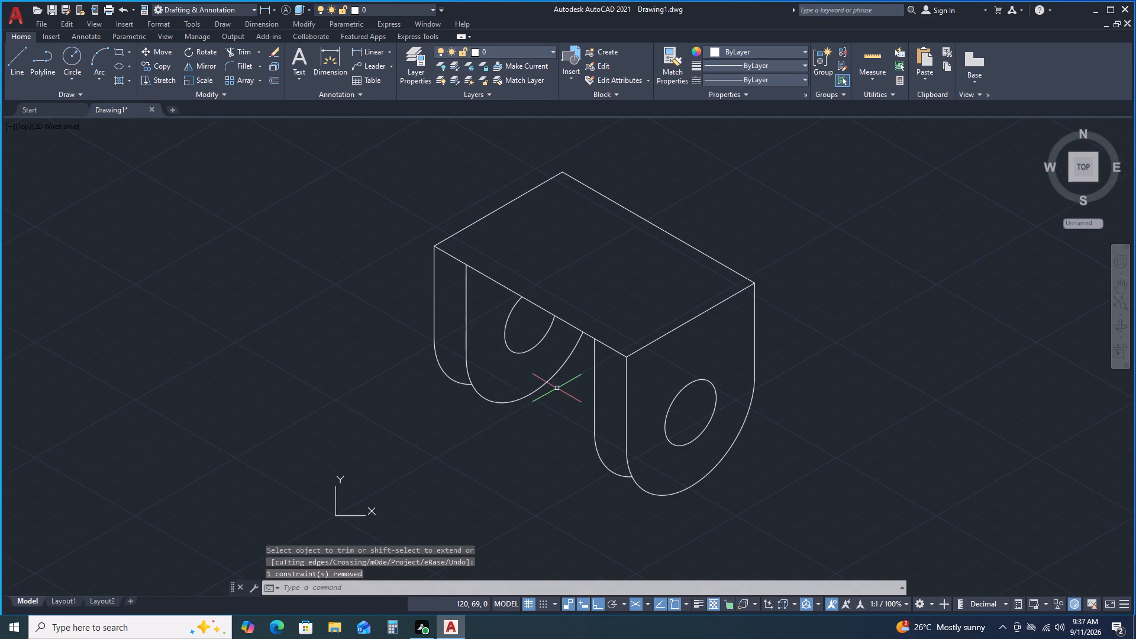
click(541, 308)
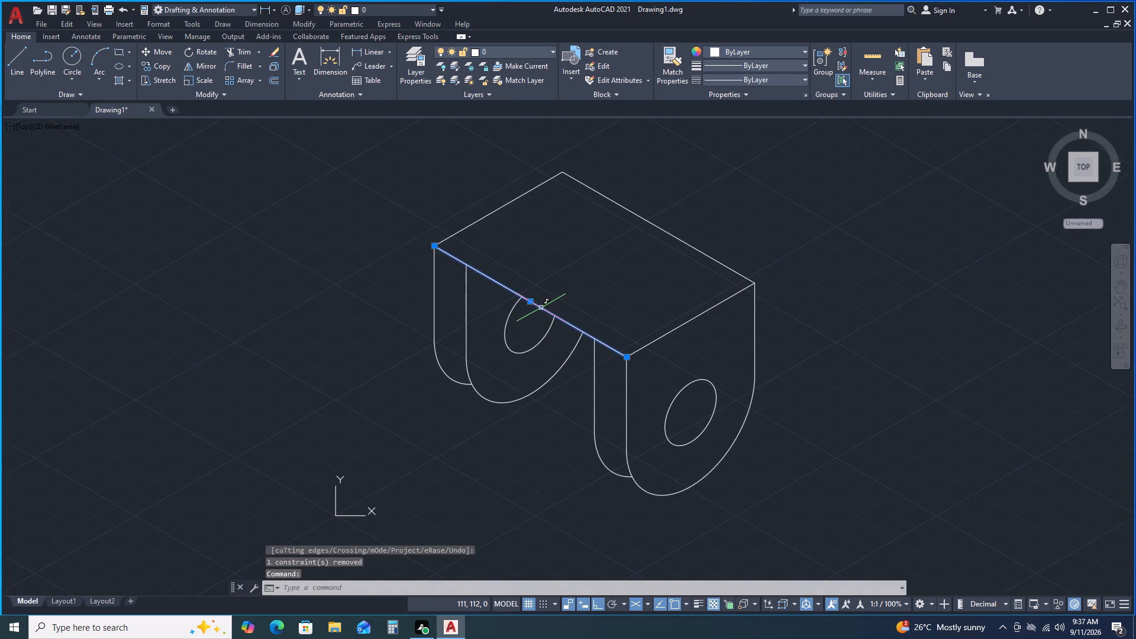
right_click(541, 308)
click(582, 406)
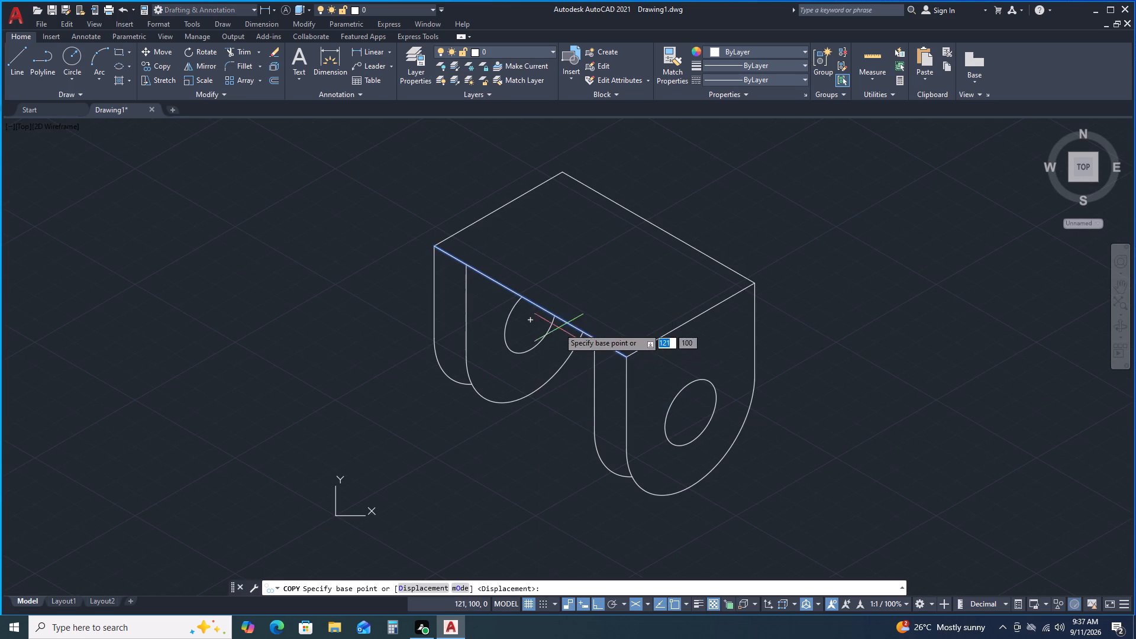
click(531, 304)
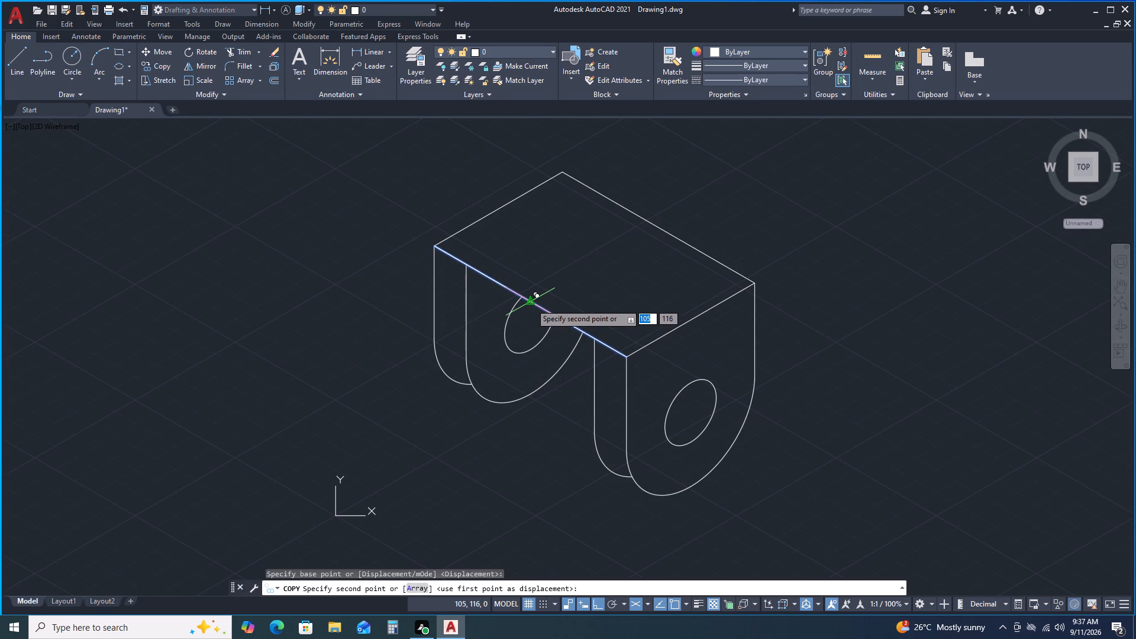
key(F5)
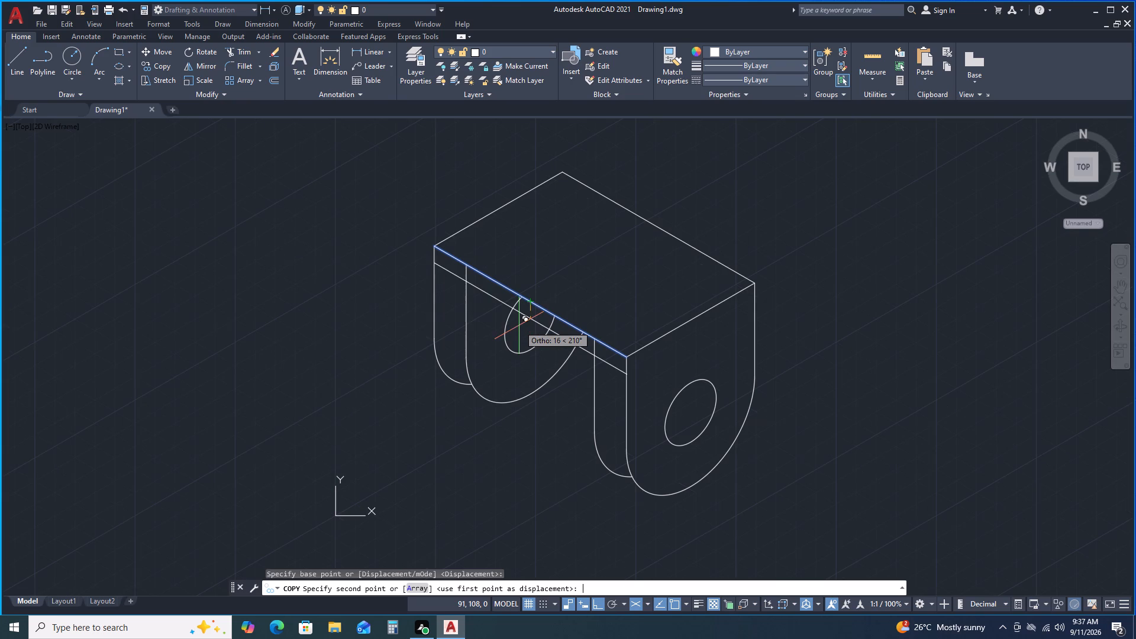
text(15)
key(Return)
key(space)
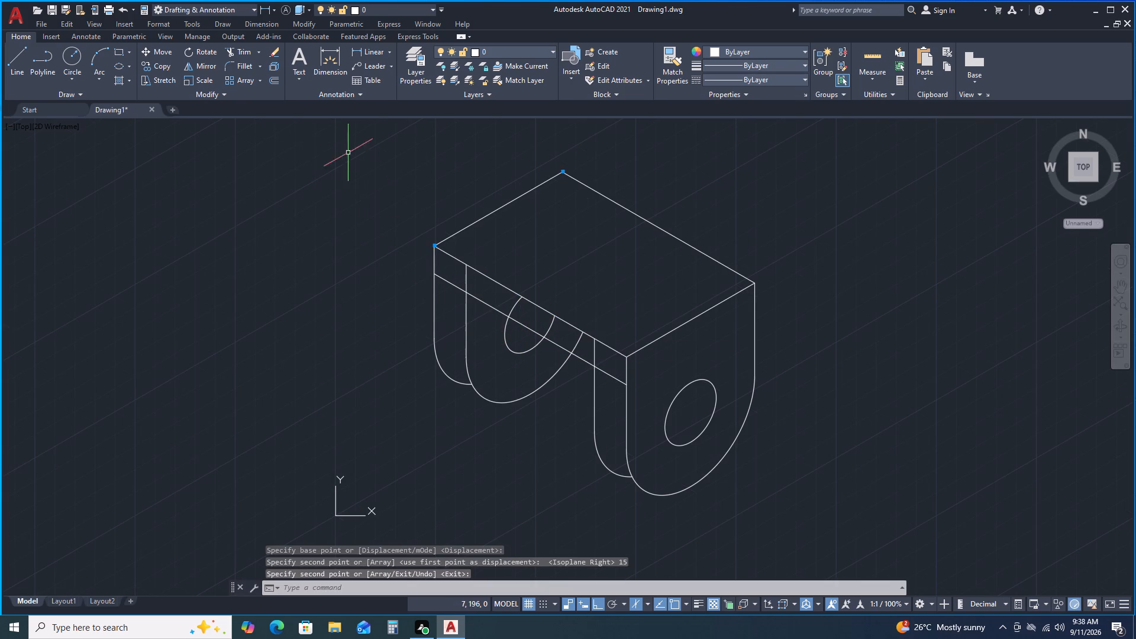
Trim the lowered line's ends across both leg thicknesses, and the leg edges, arc and hole between it and the top edge.
click(243, 54)
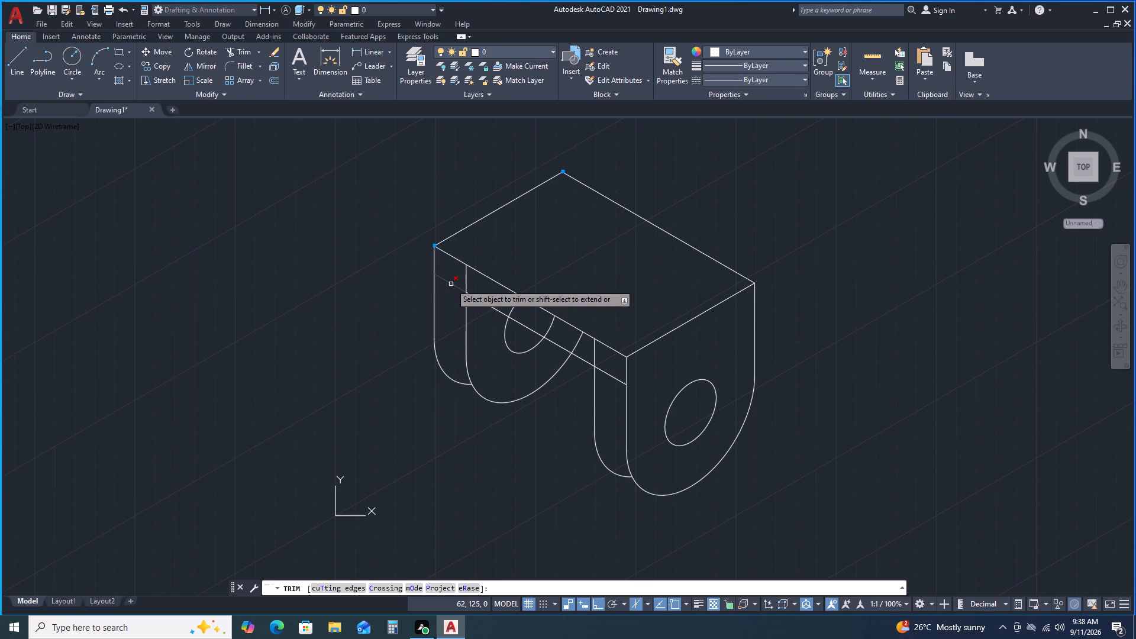
click(451, 284)
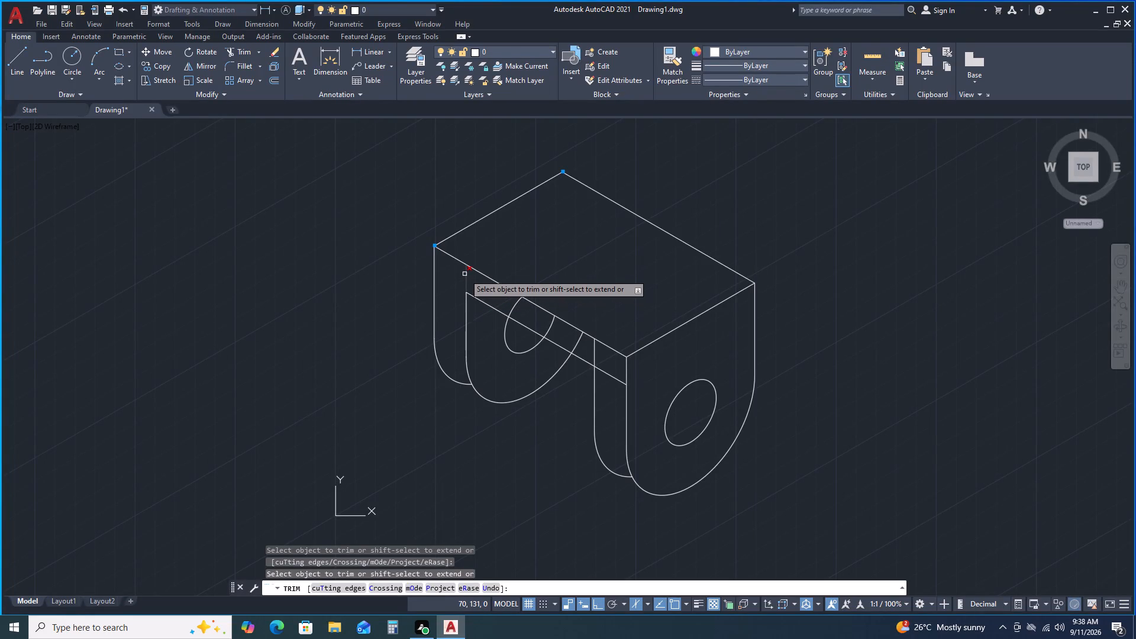
click(464, 274)
click(515, 305)
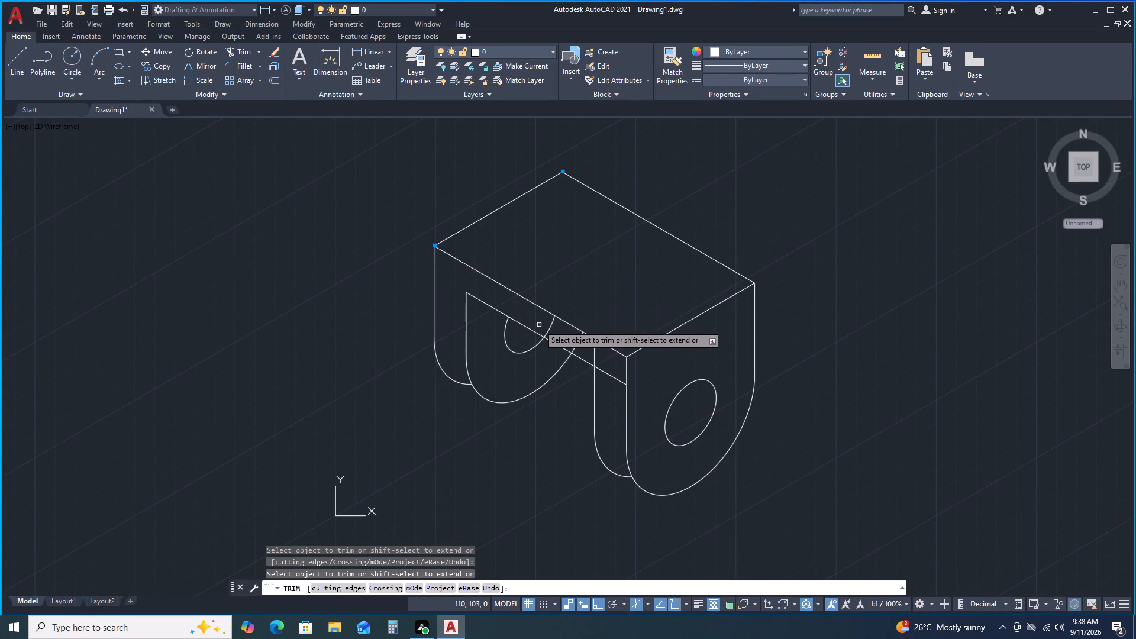
click(549, 328)
click(577, 340)
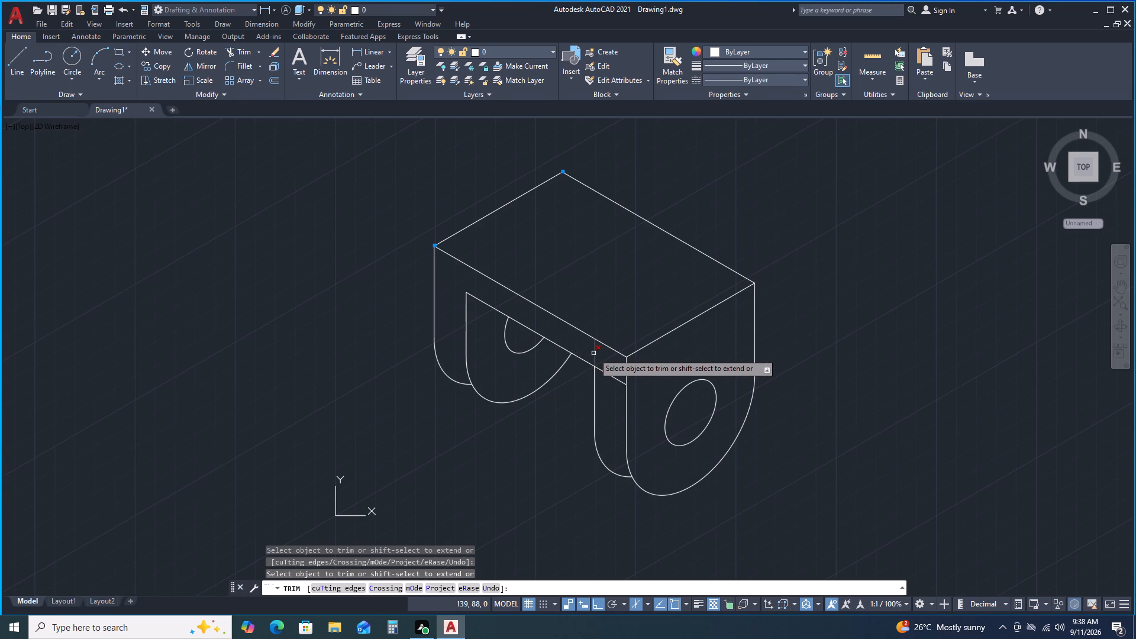
click(593, 353)
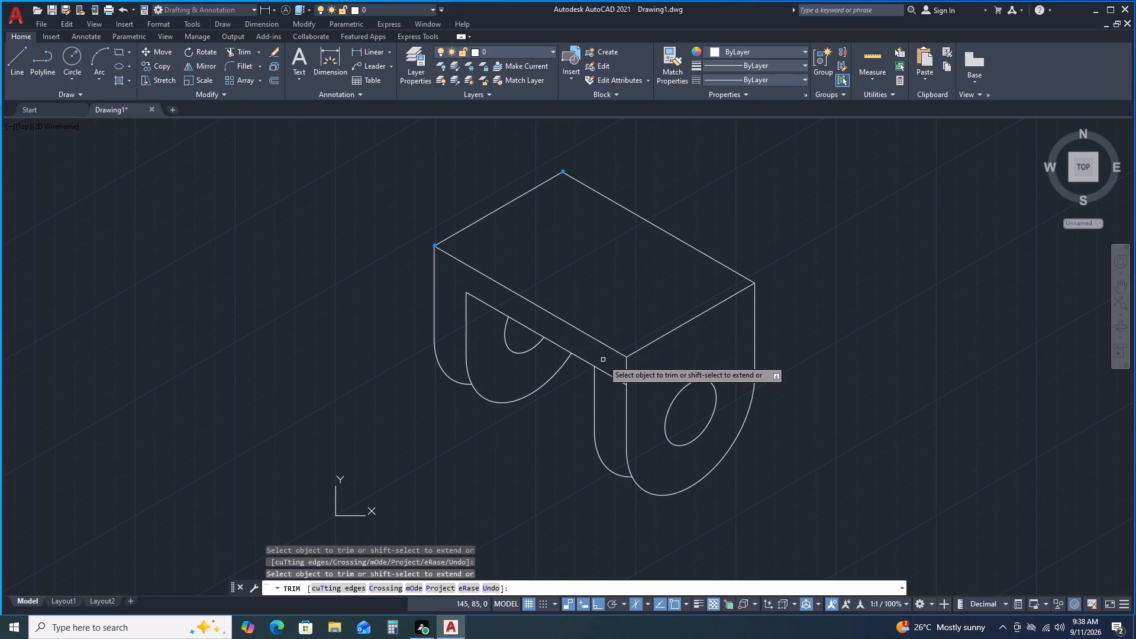
click(607, 372)
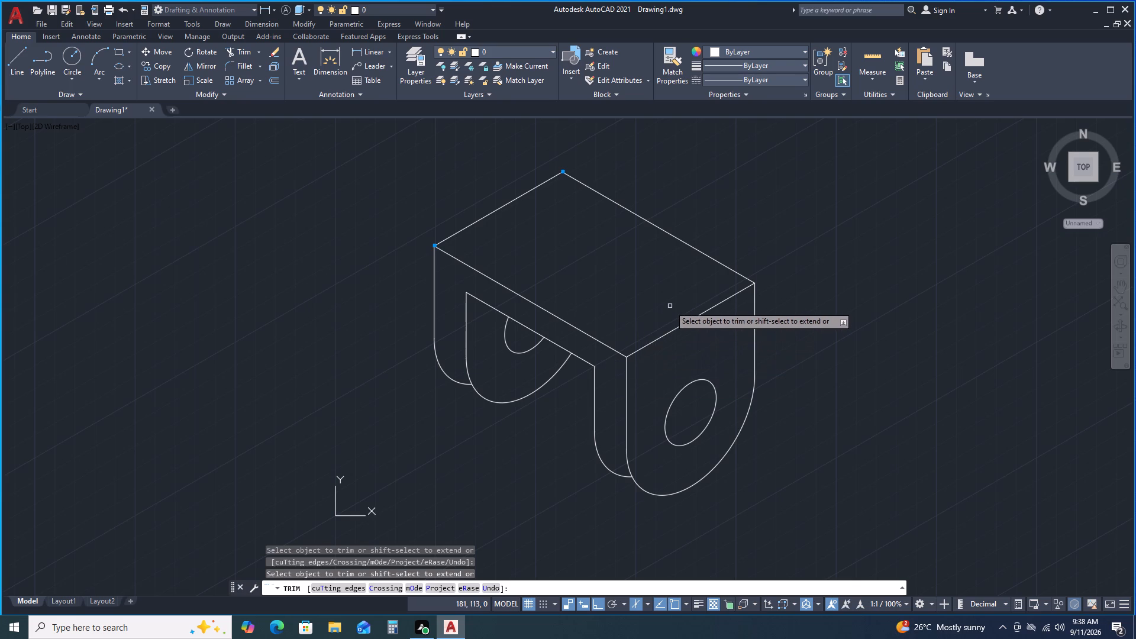
key(space)
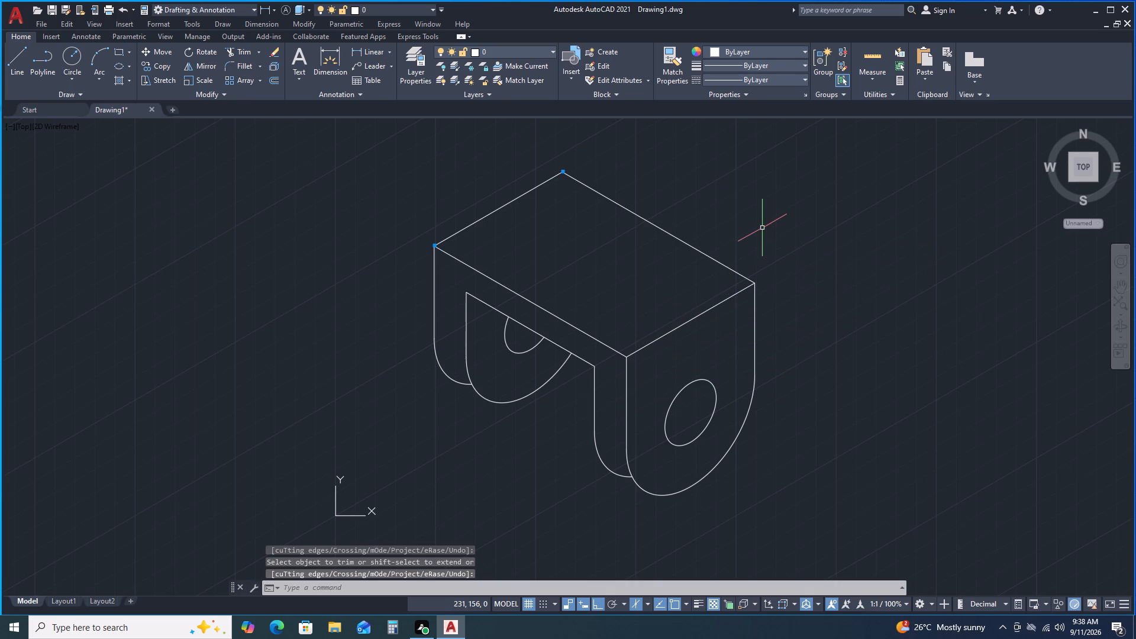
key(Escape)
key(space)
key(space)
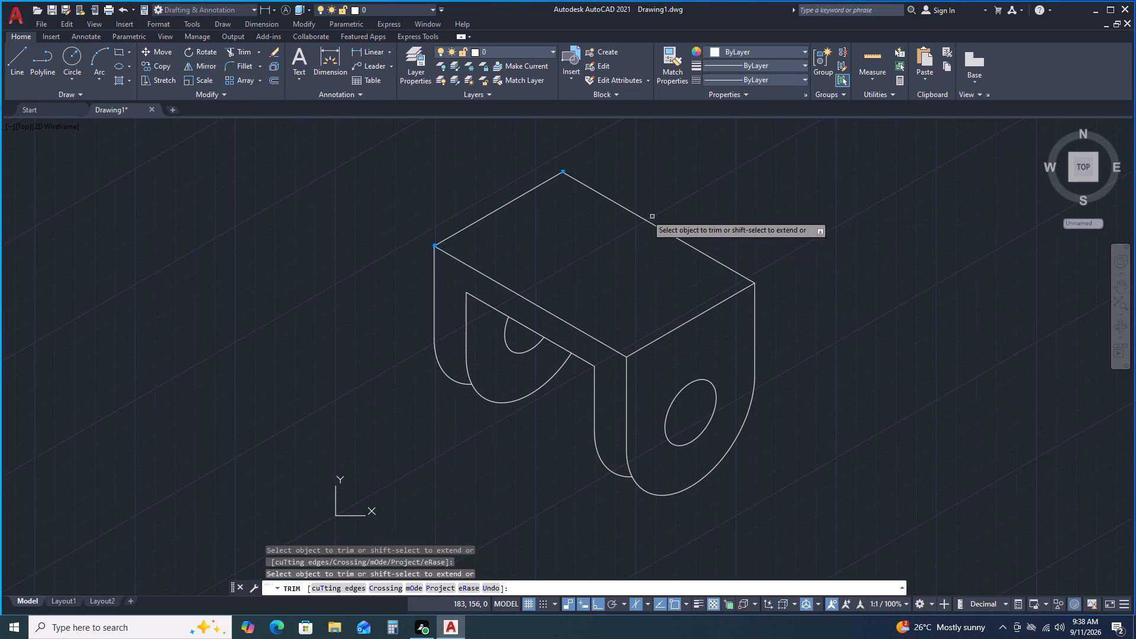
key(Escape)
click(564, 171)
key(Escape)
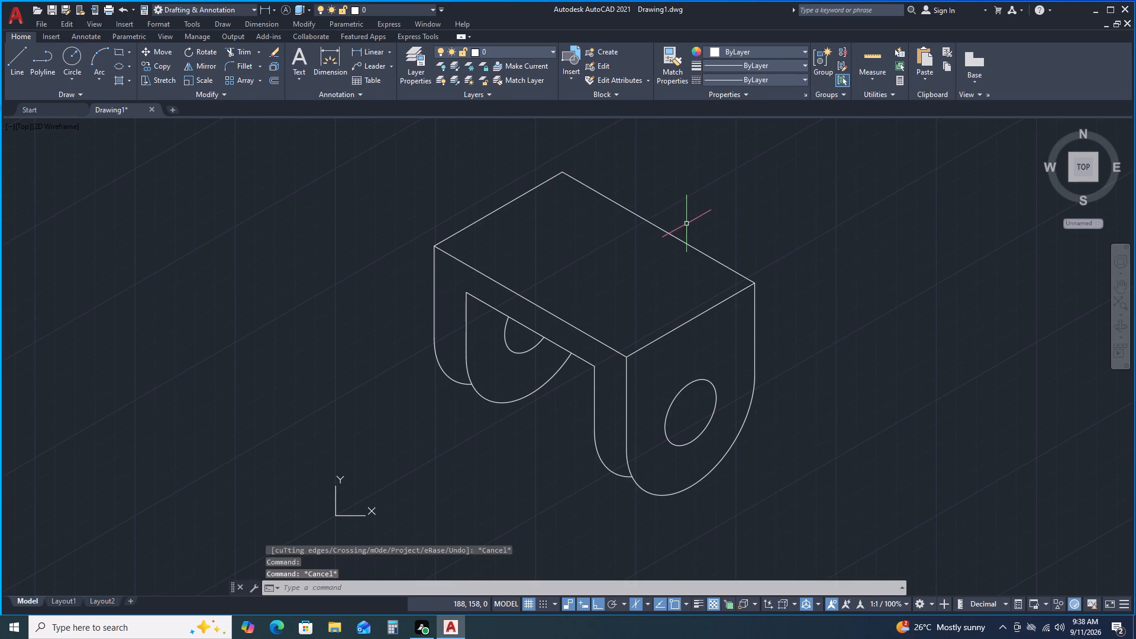
Draw a 40 mm line along the 30° axis from the midpoint of the top face's long front edge to the face's centre.
scroll(686, 224, down, 1)
scroll(692, 285, up, 3)
scroll(641, 227, down, 1)
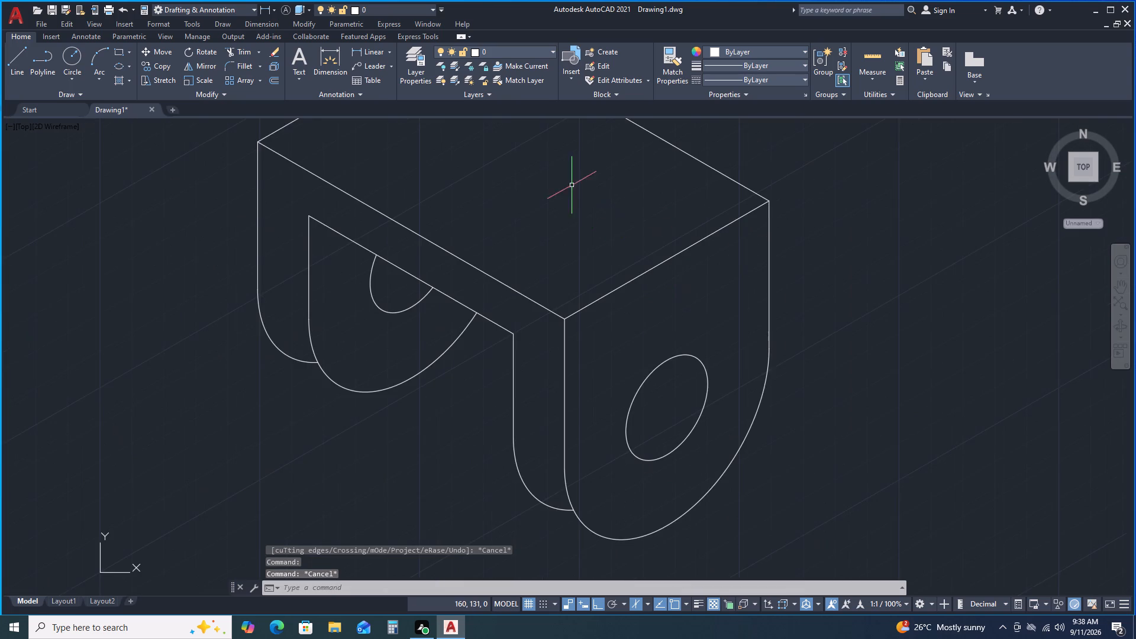
middle_drag(572, 185, 572, 298)
scroll(568, 305, down, 1)
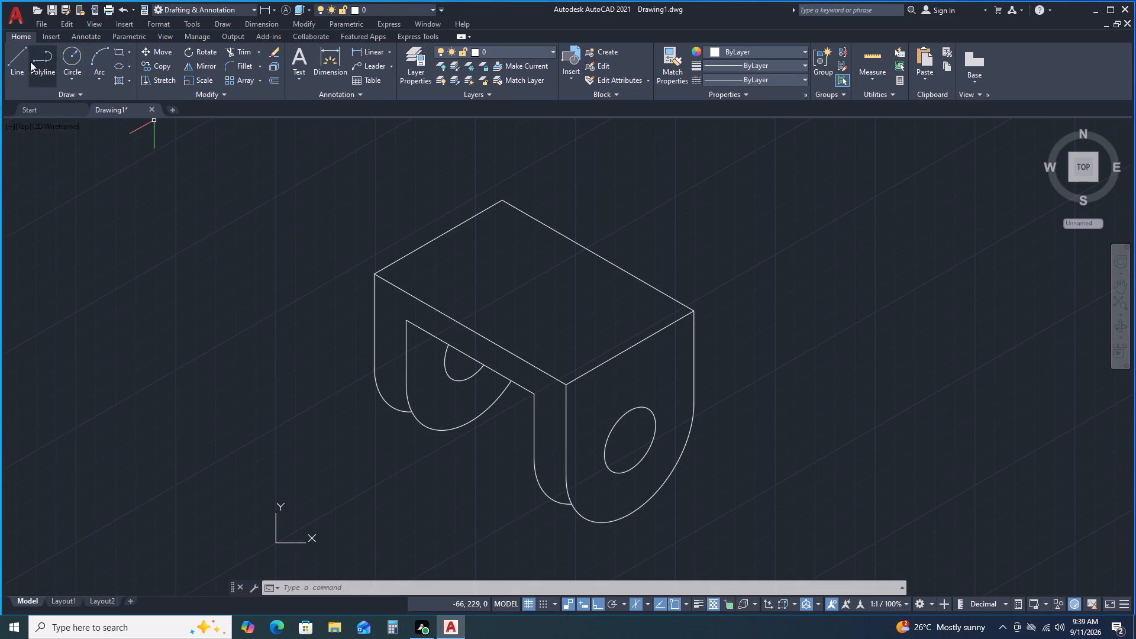
click(14, 57)
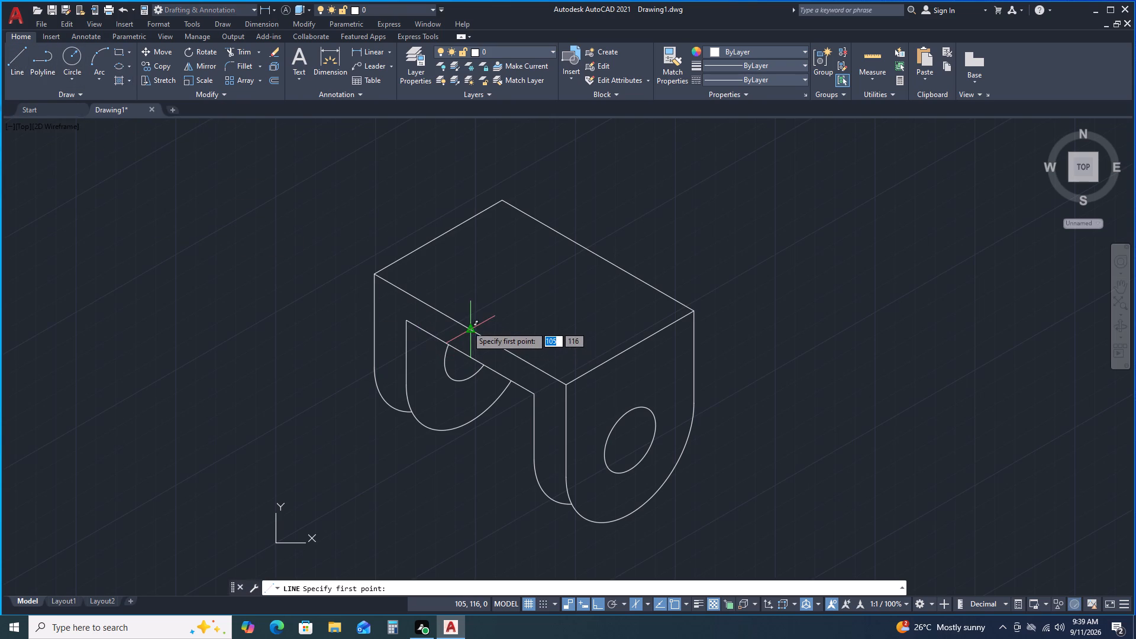
click(473, 333)
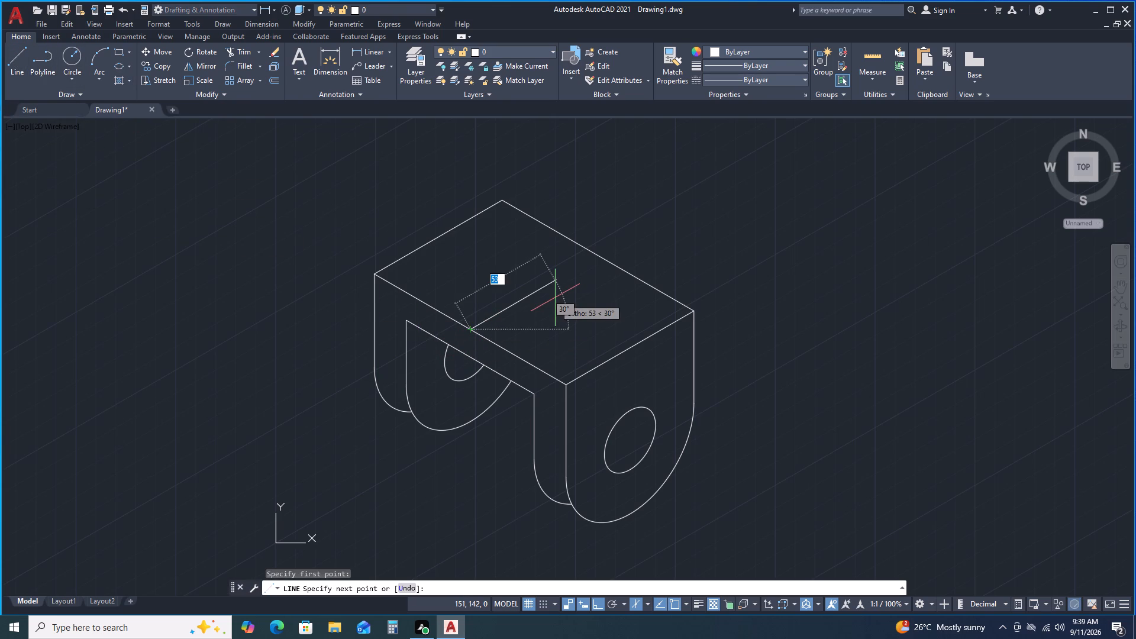
text(40)
key(Return)
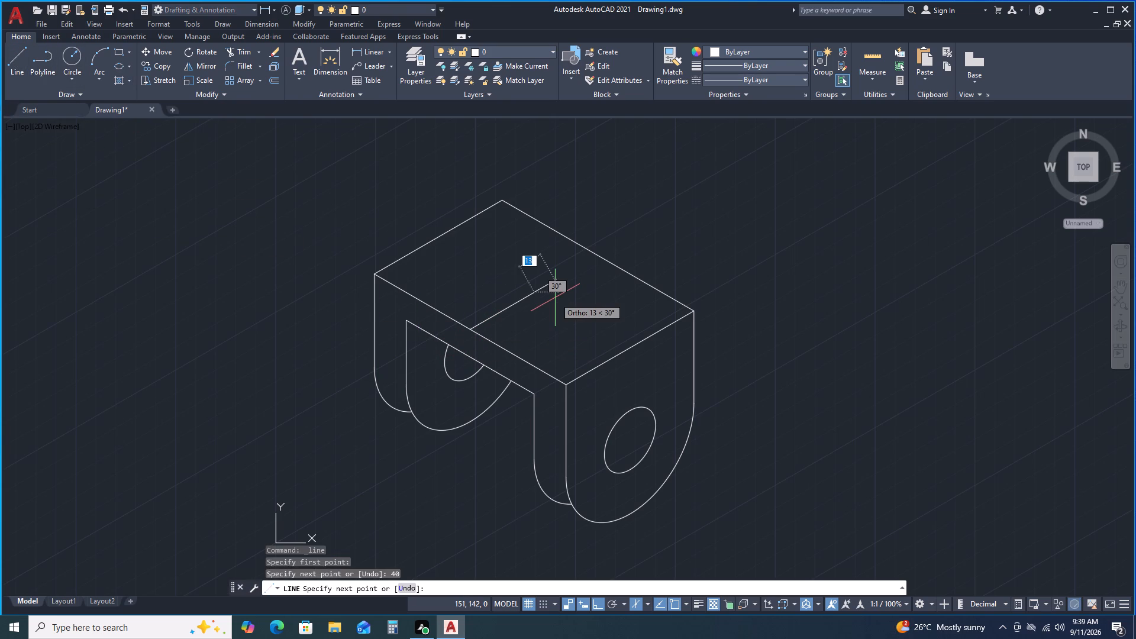
key(space)
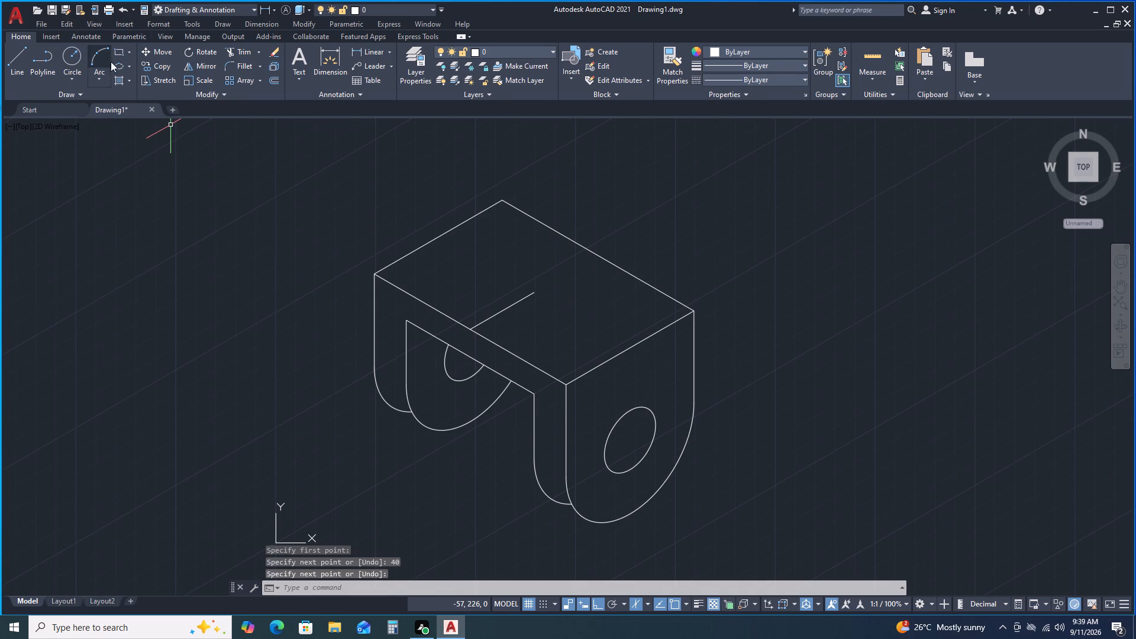
Draw a 40 mm radius isocircle in the top isoplane, centred on the inner end of the 40 mm line.
click(117, 63)
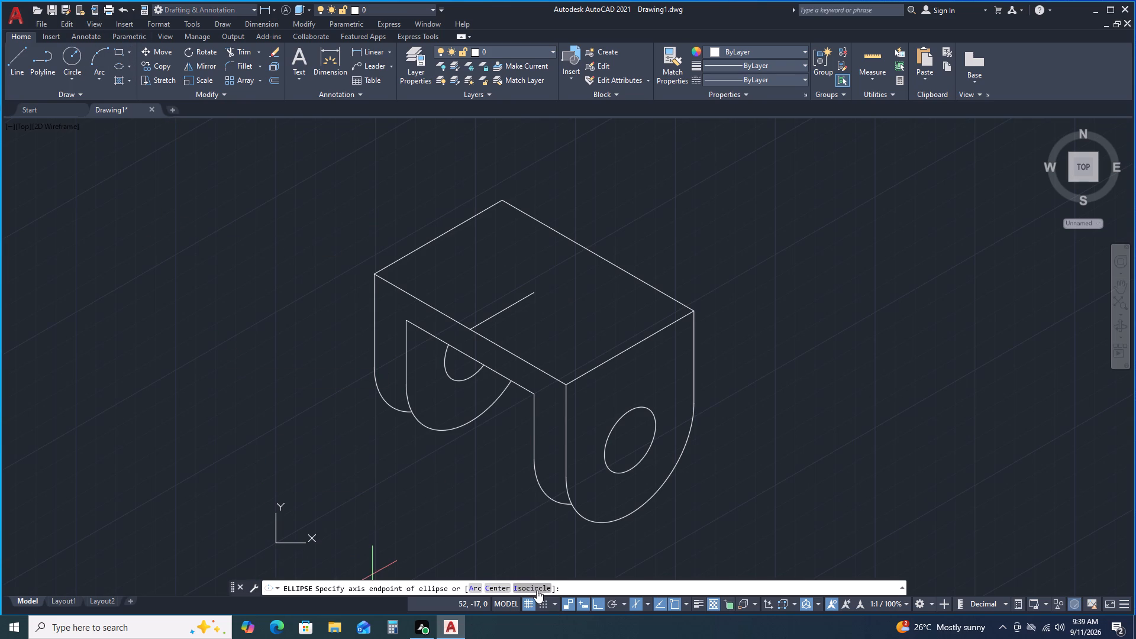
click(537, 589)
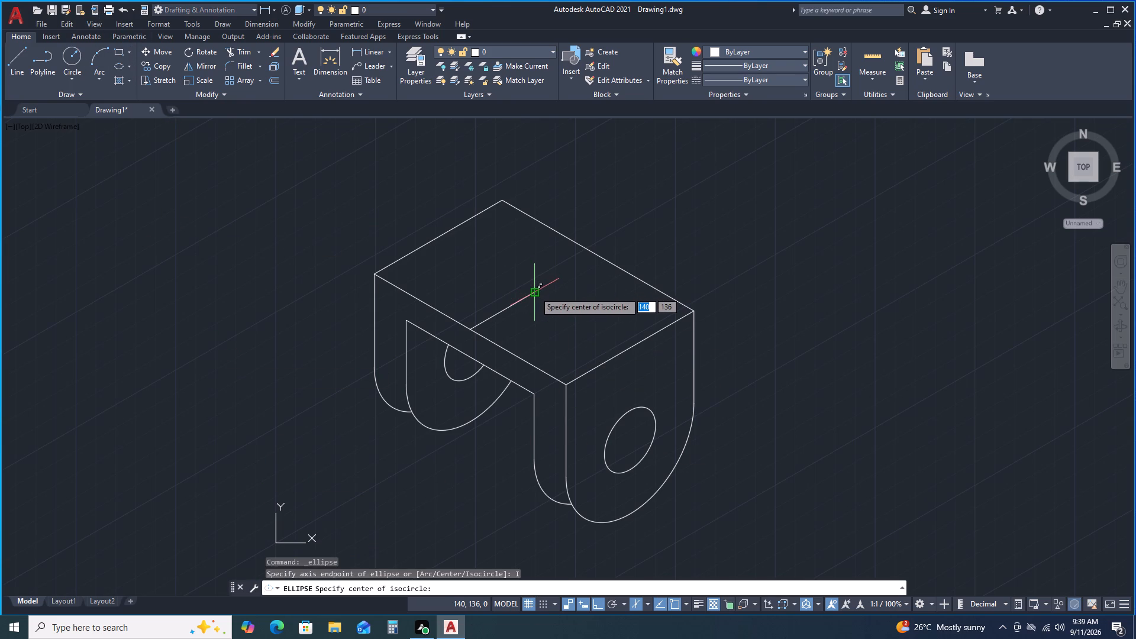
click(535, 292)
key(F5)
key(F5)
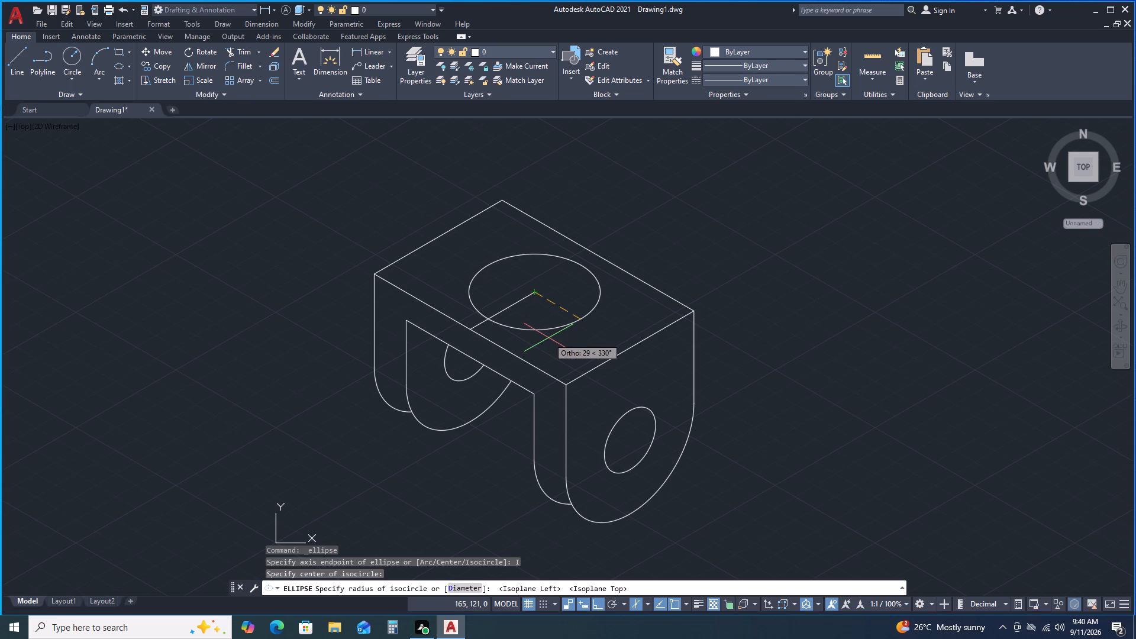
text(40)
key(Return)
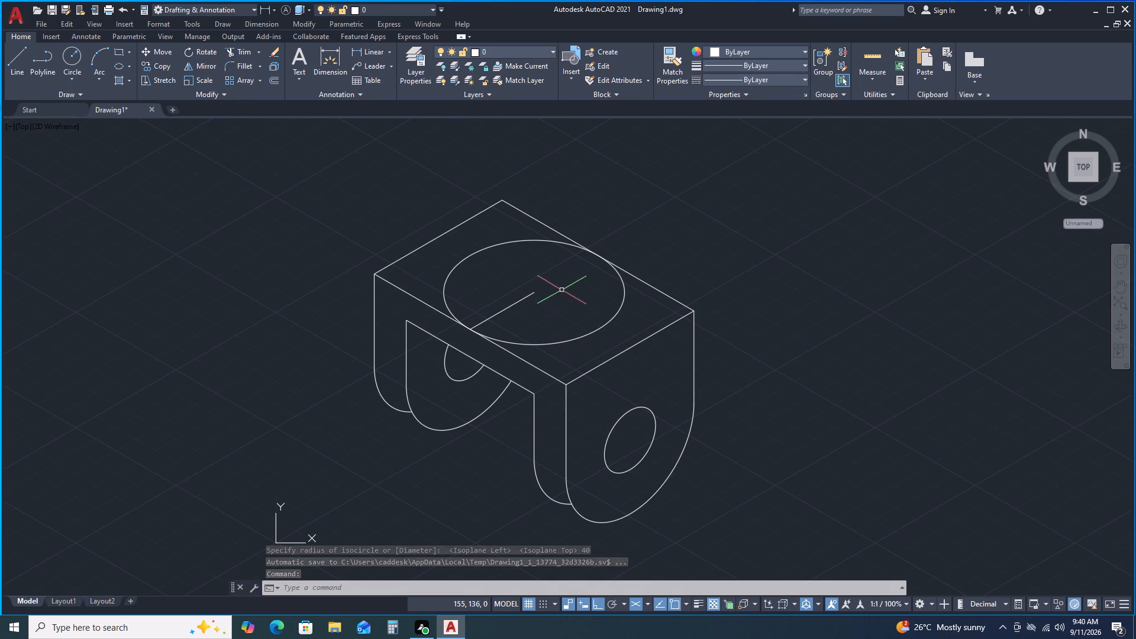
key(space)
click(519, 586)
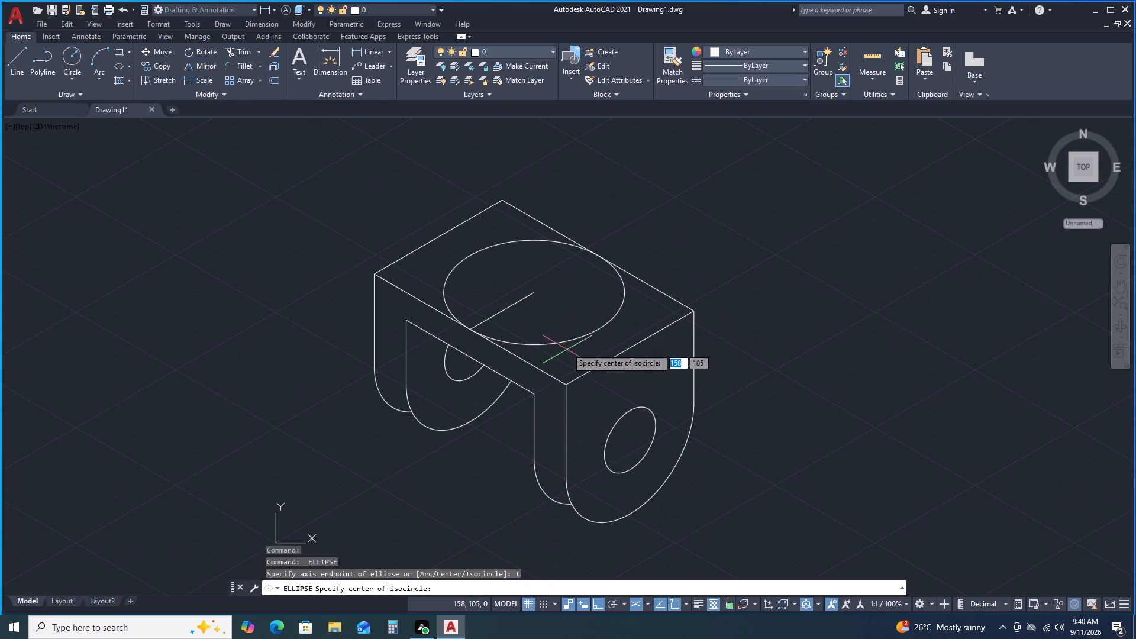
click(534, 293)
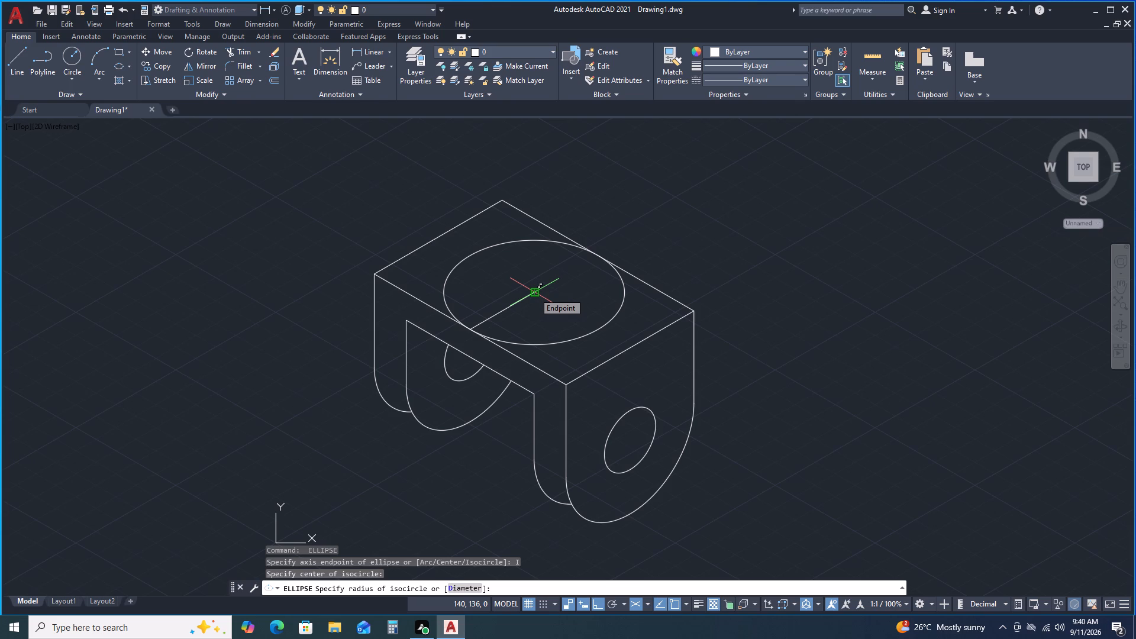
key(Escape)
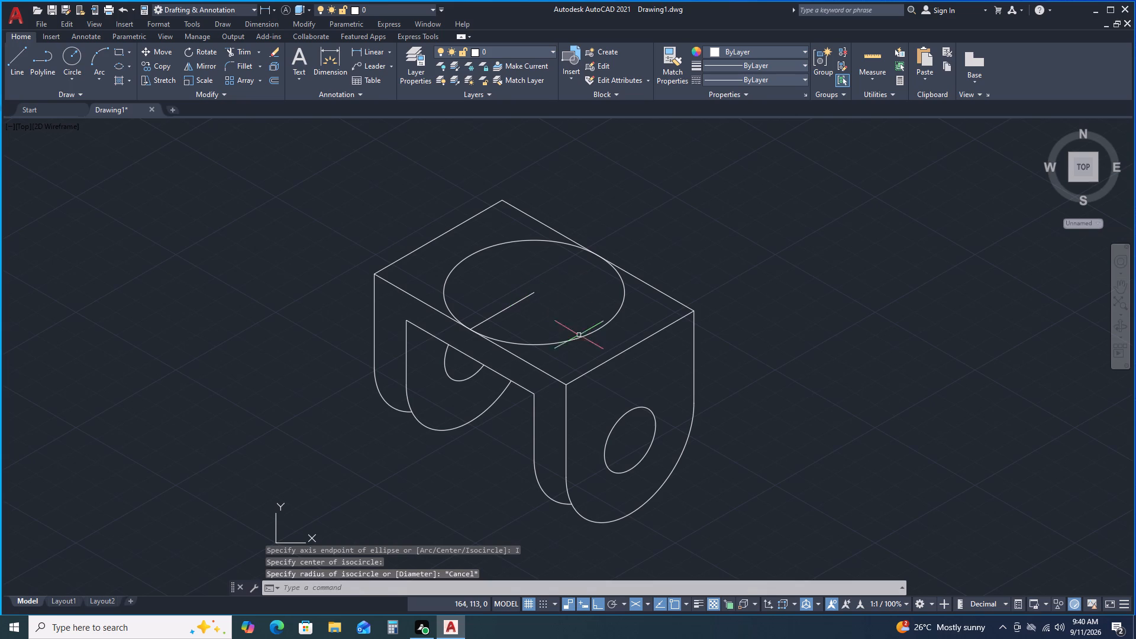
Copy the 40 mm radius circle from its centre 20 mm straight up in the right isoplane.
click(575, 340)
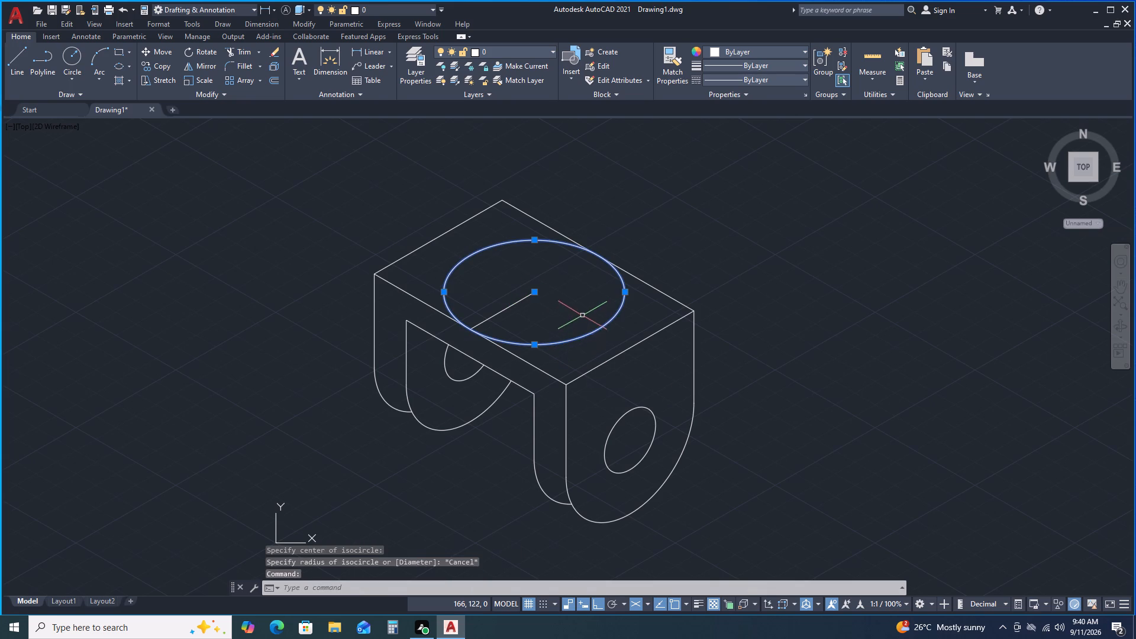
right_click(582, 314)
click(615, 412)
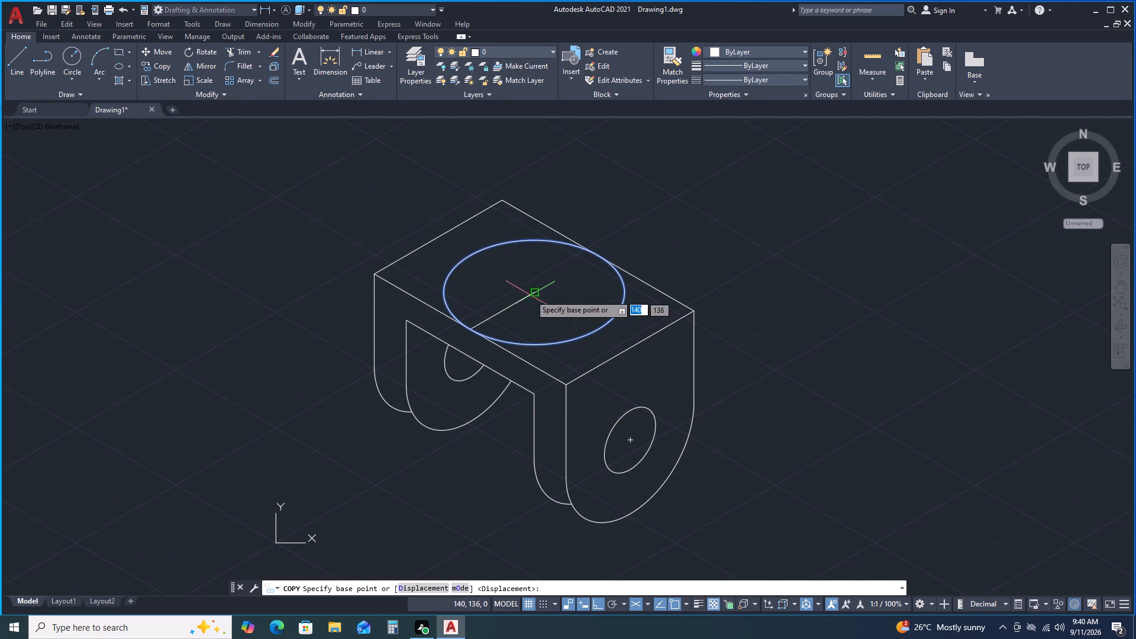
click(536, 289)
key(F5)
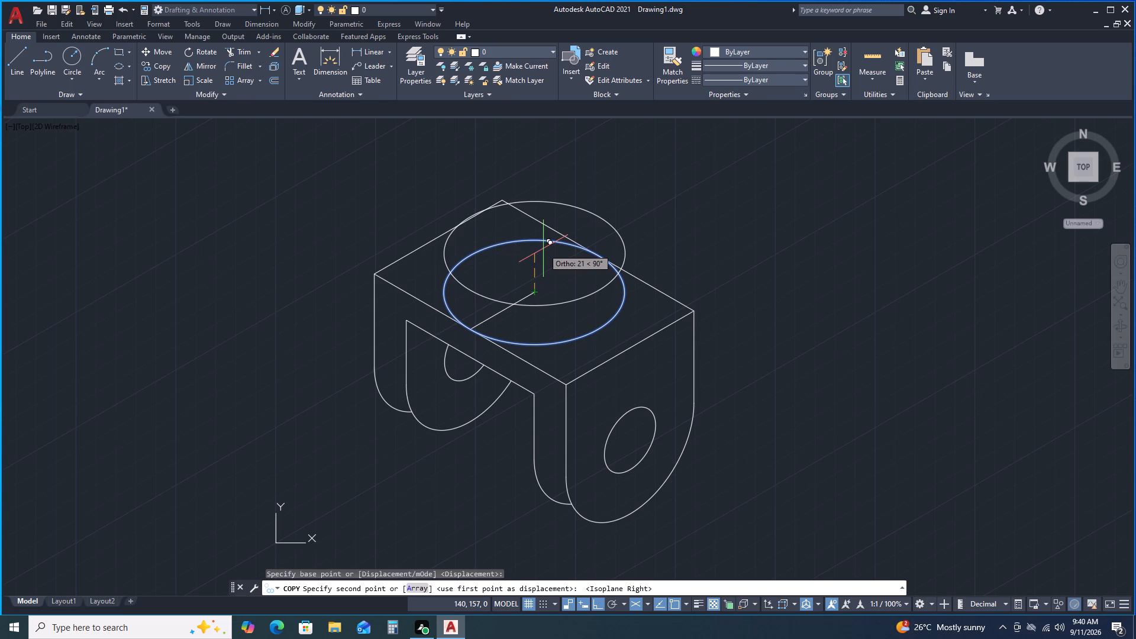
text(20)
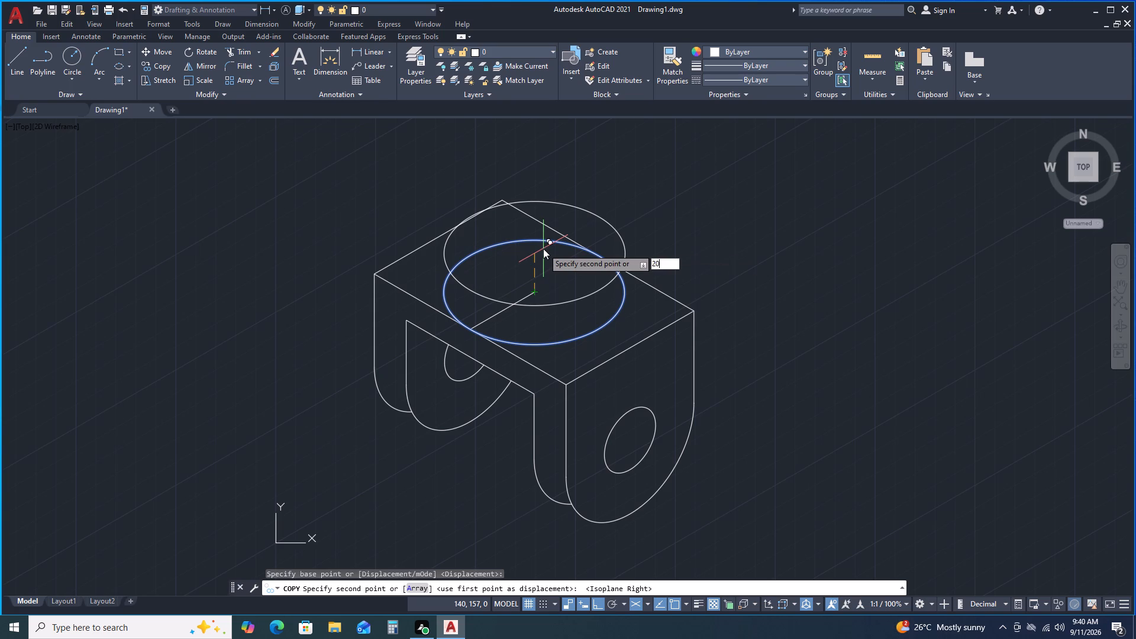
key(Return)
key(space)
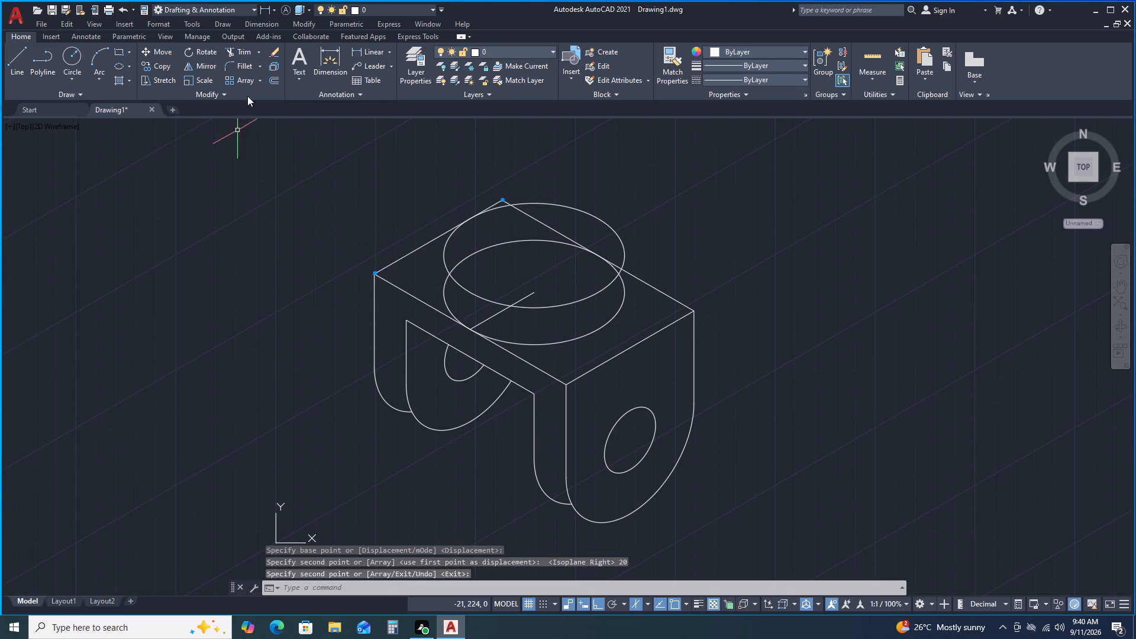
Draw two vertical lines joining the outer side quadrants of the upper and lower 40 mm radius circles.
click(17, 57)
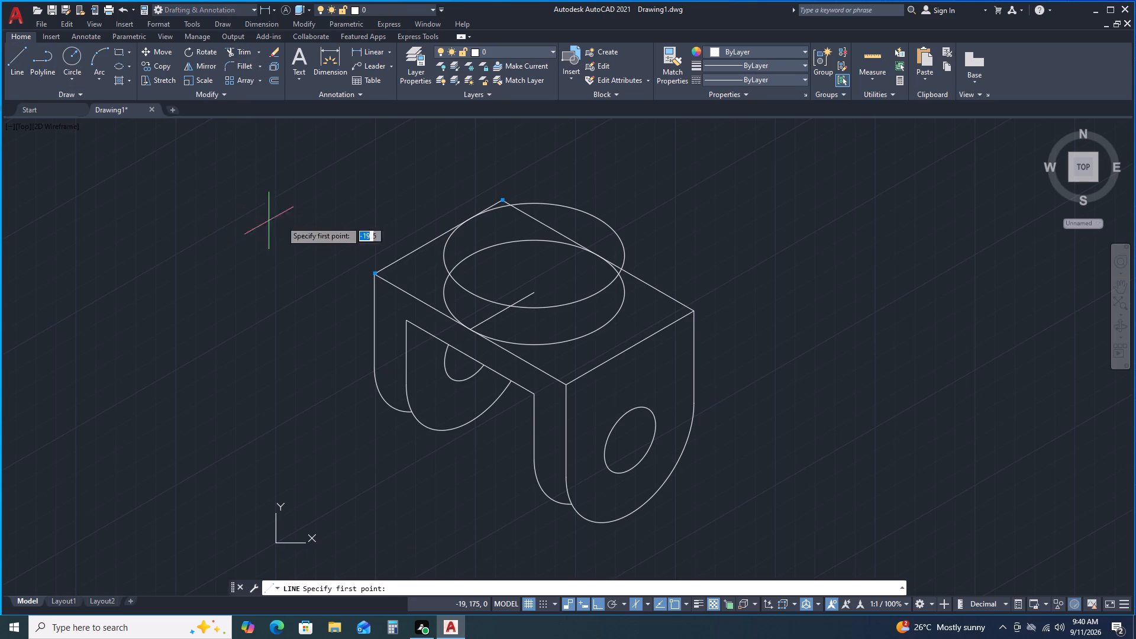
click(444, 256)
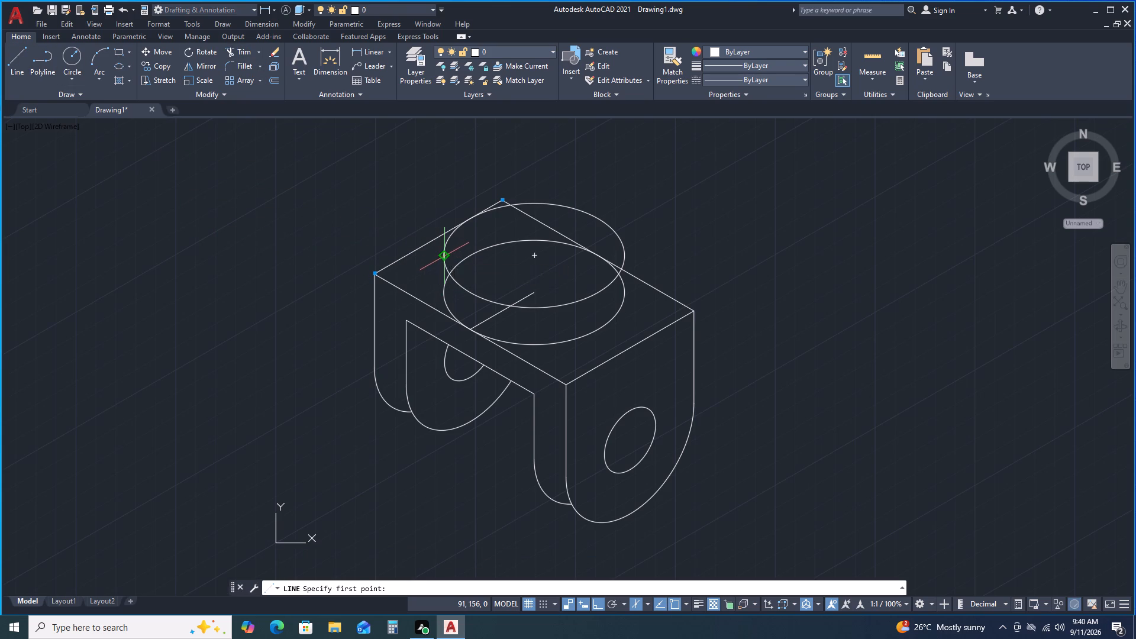
click(444, 294)
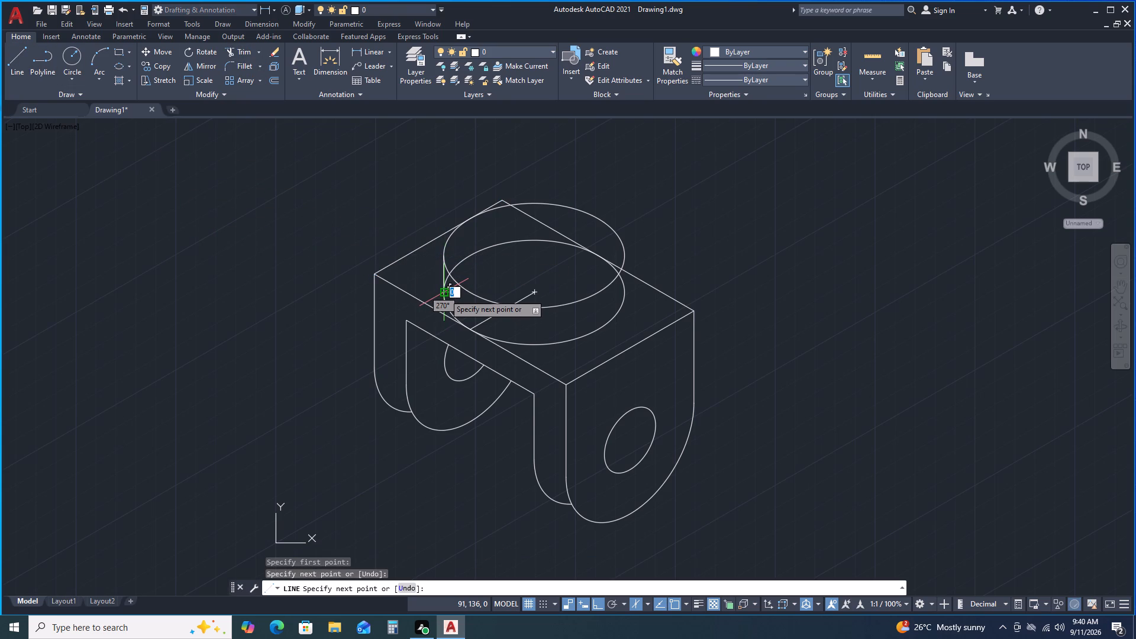
key(space)
key(space)
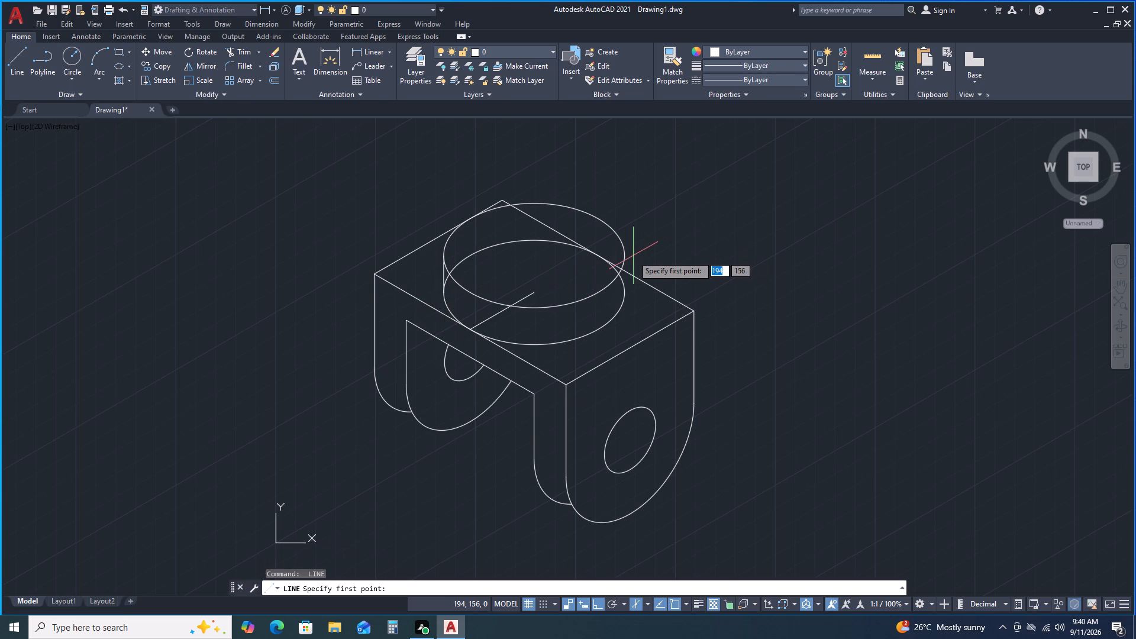
click(624, 258)
click(625, 292)
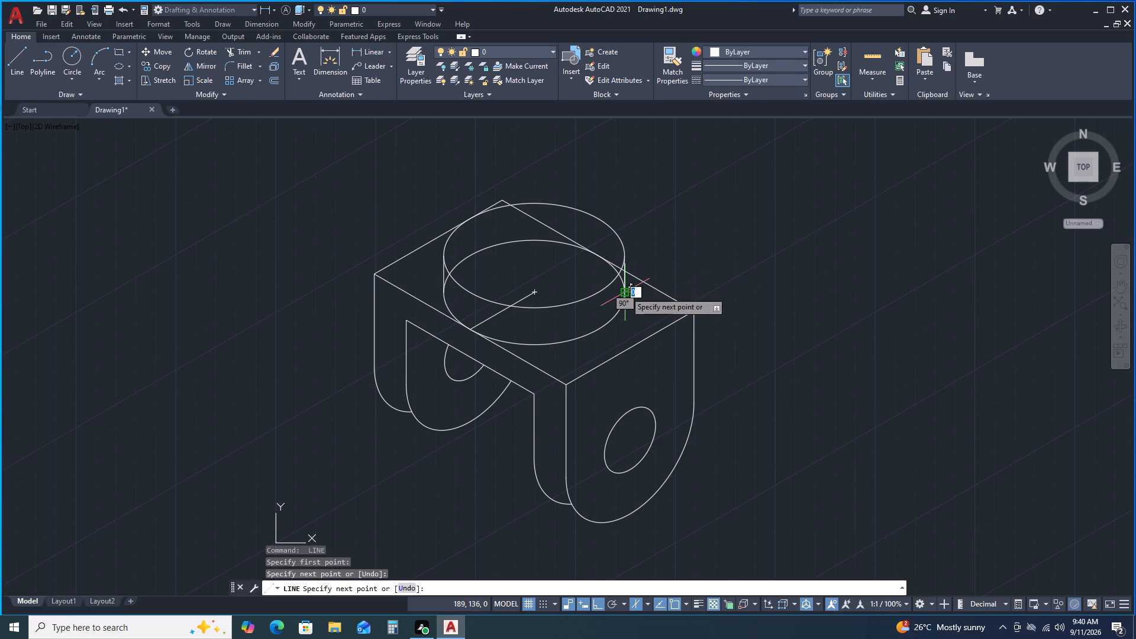
key(space)
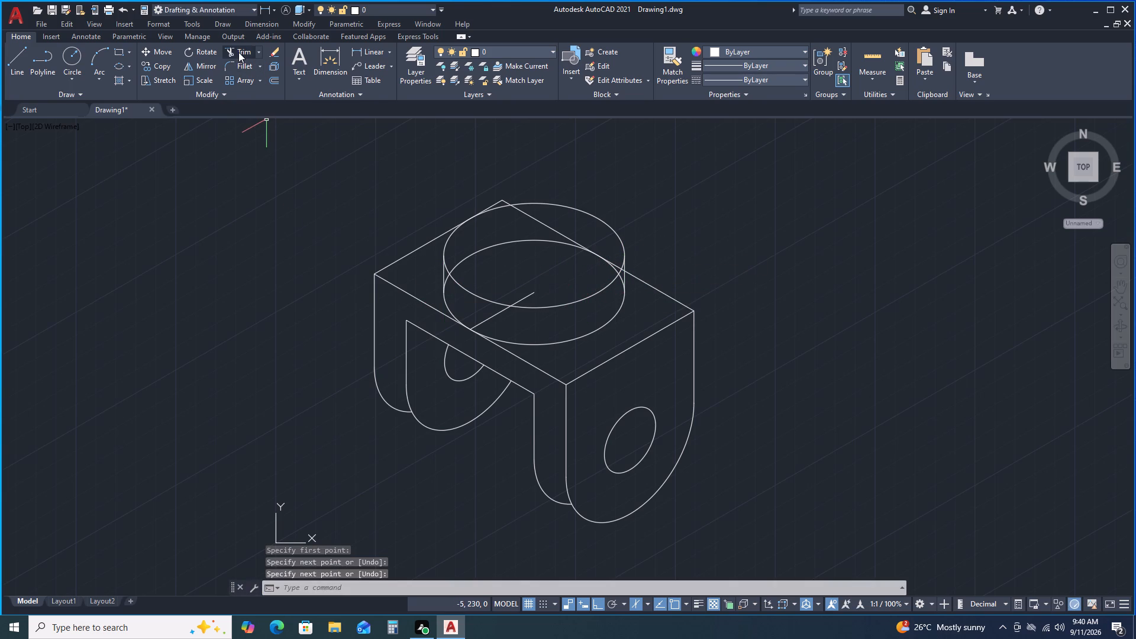
Trim away the lower circle's hidden back arc, the 40 mm construction line, and the top face's back edge where the cylinder covers it.
click(238, 51)
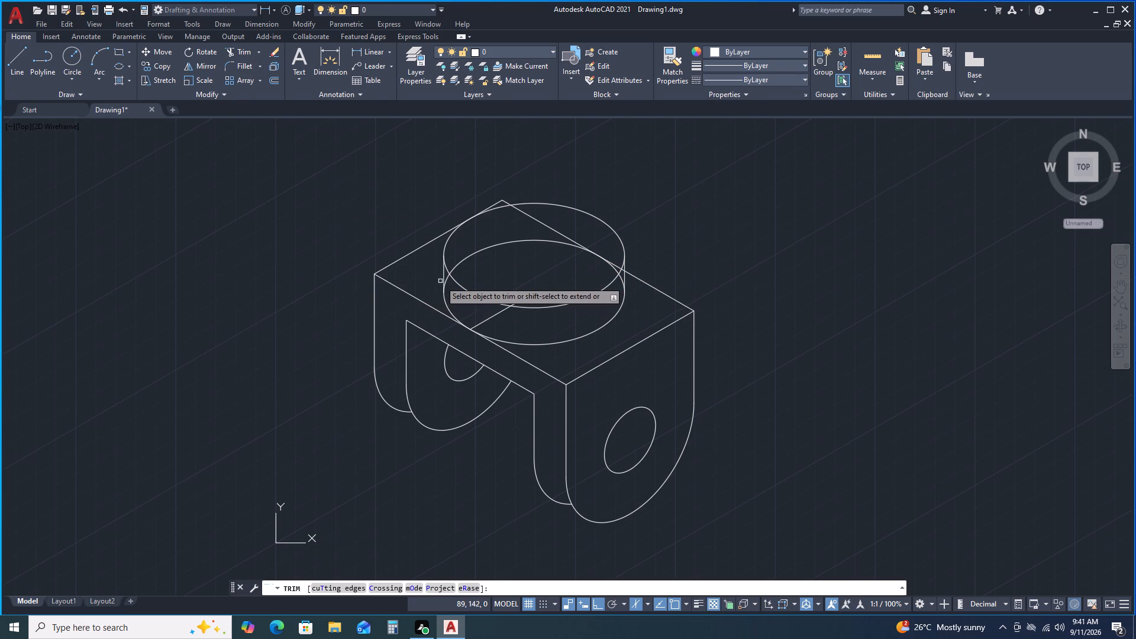
scroll(447, 284, up, 1)
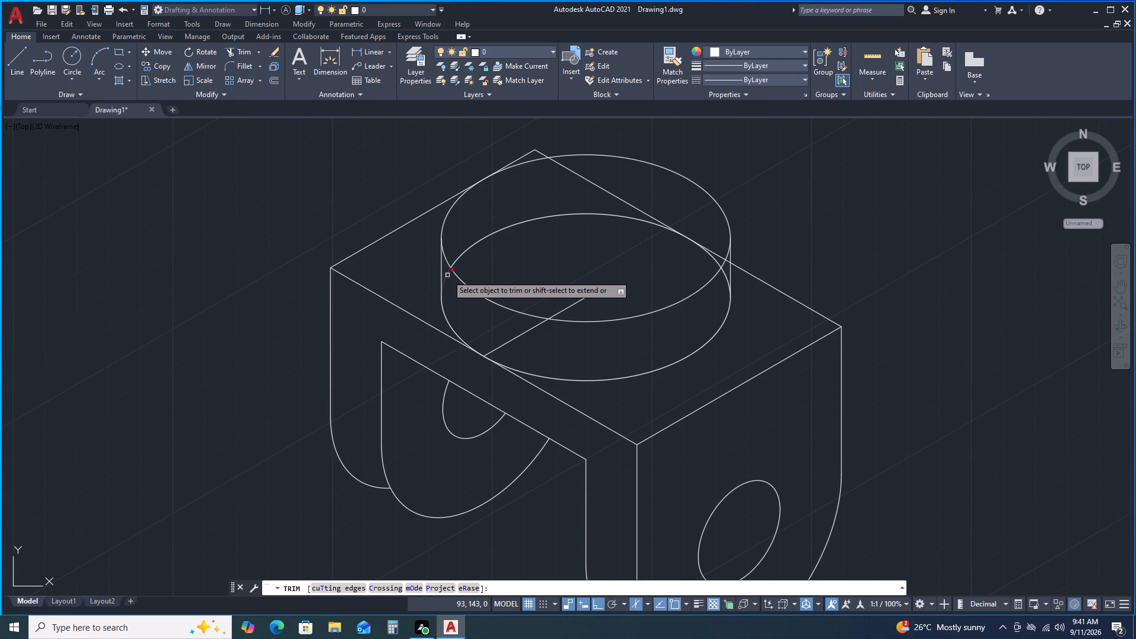
click(447, 275)
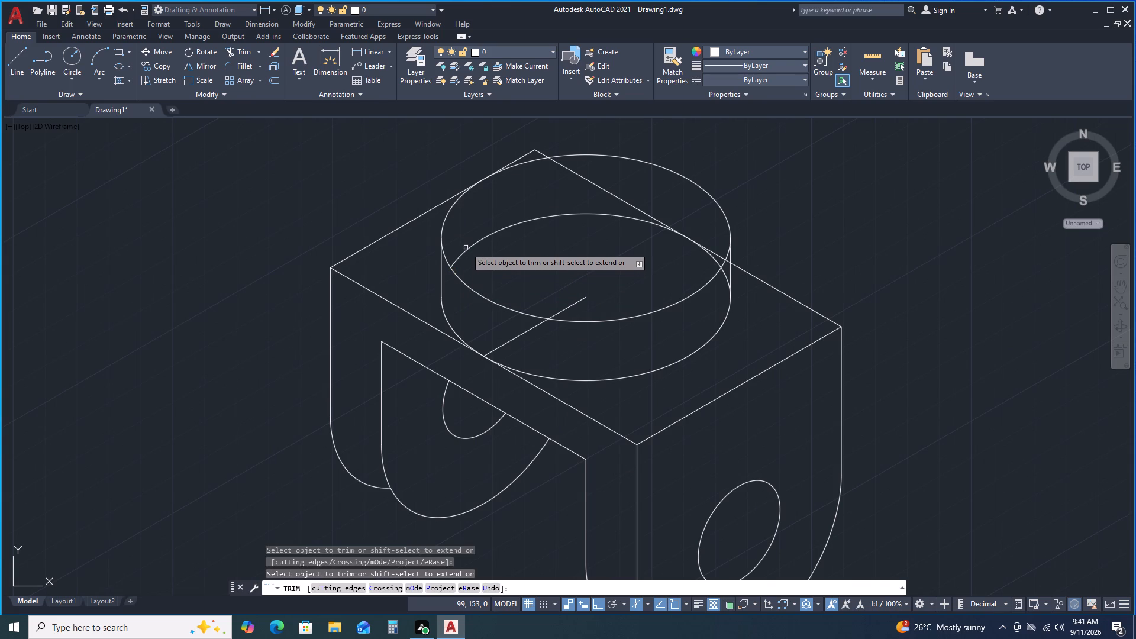
click(470, 248)
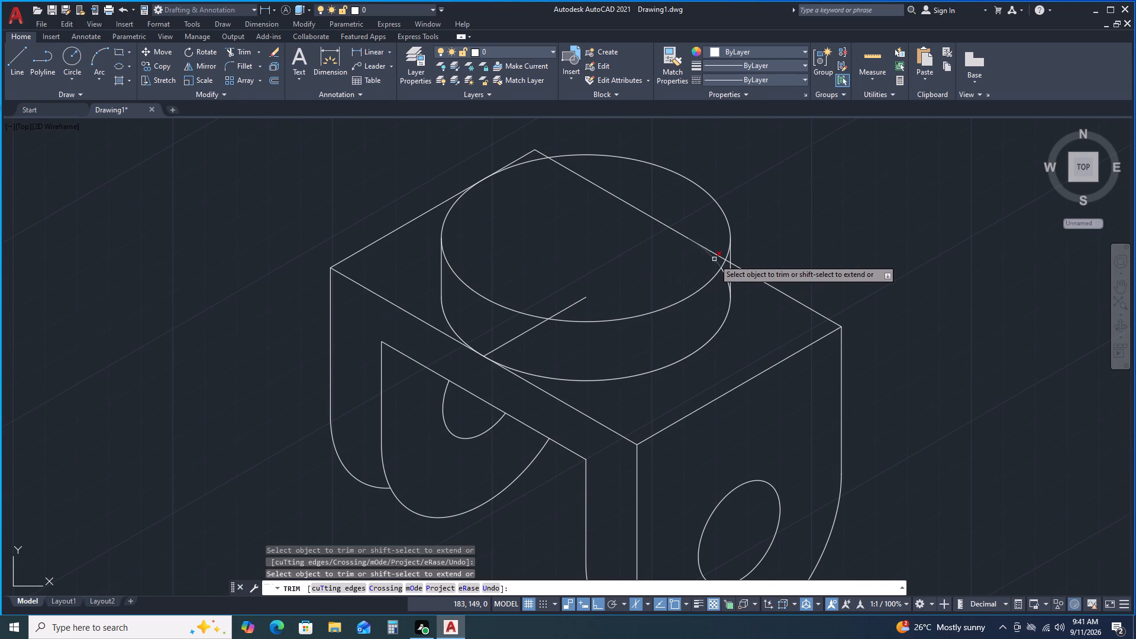
click(714, 259)
click(725, 275)
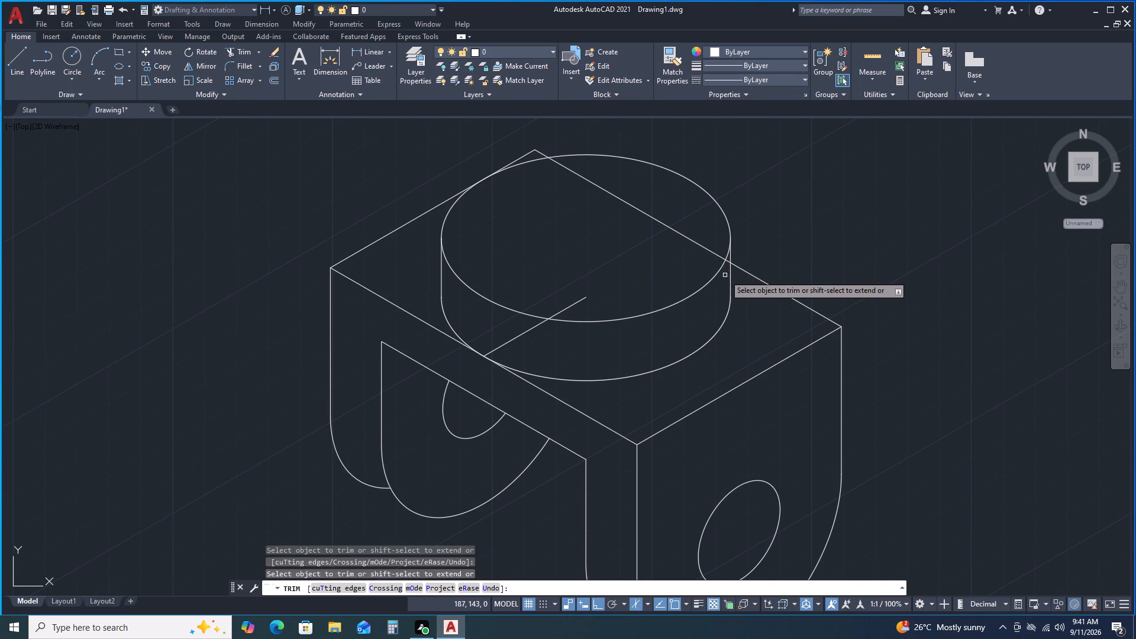
click(562, 310)
click(526, 331)
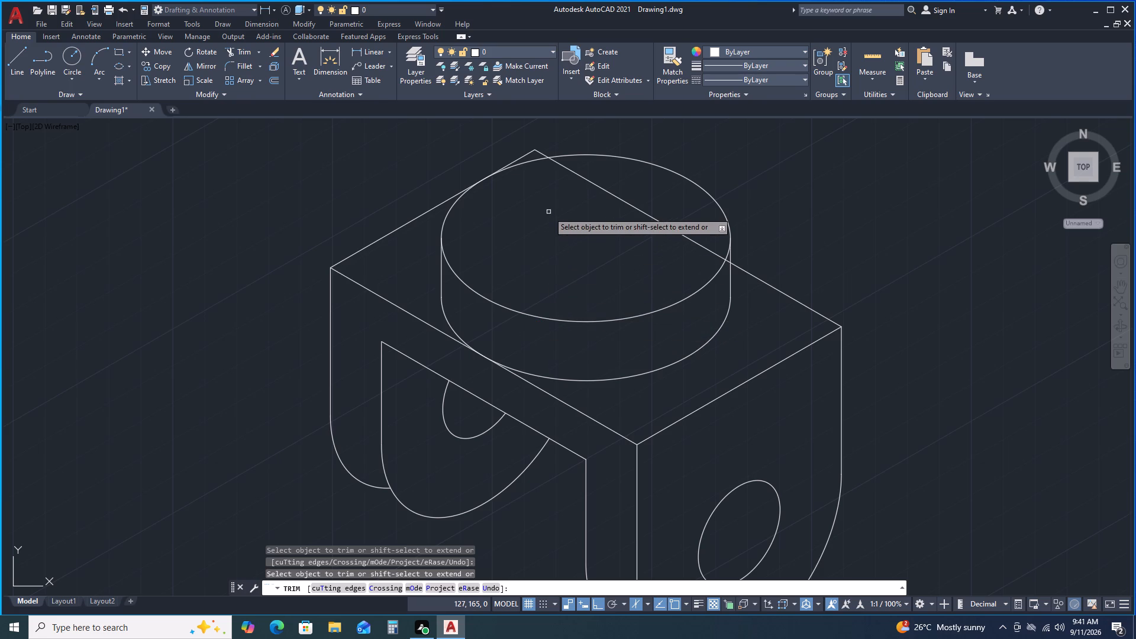
click(593, 184)
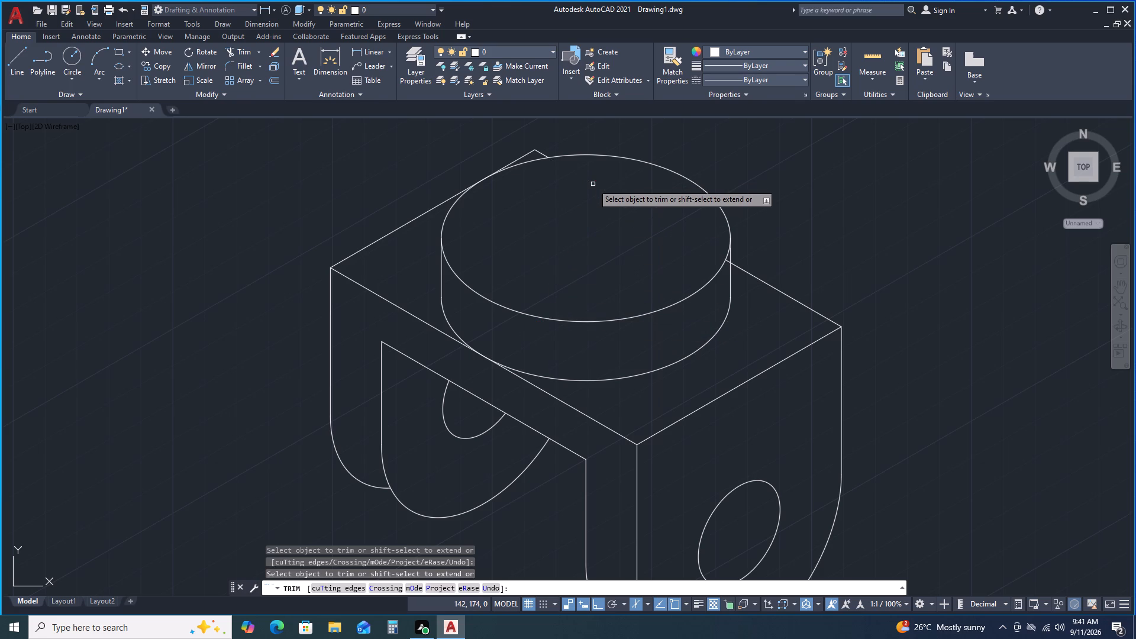
scroll(742, 282, up, 2)
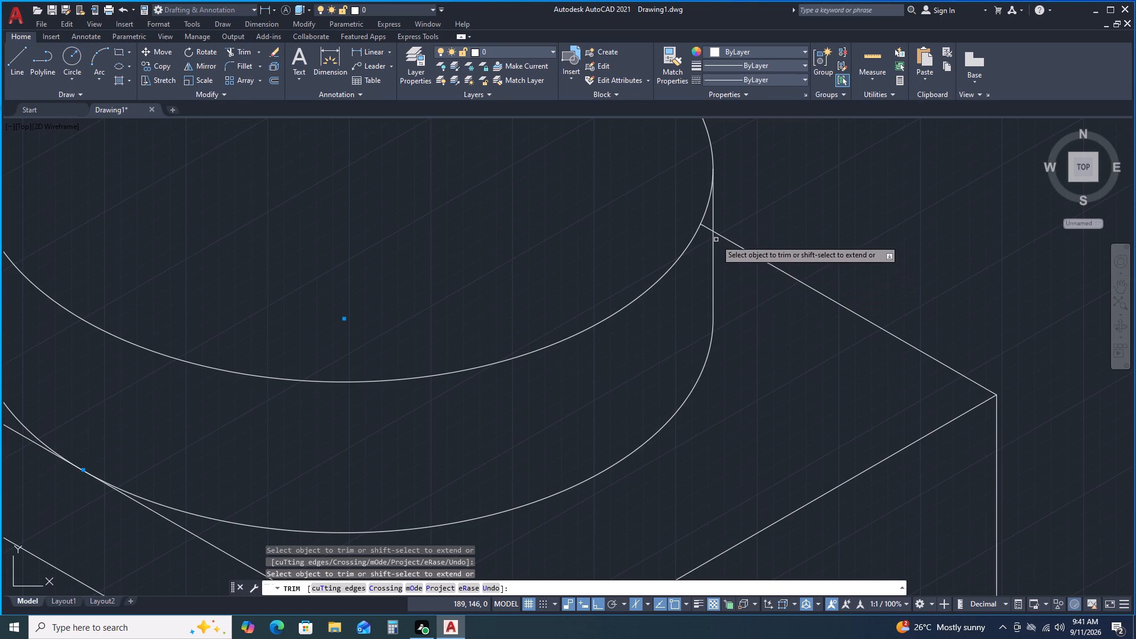
click(708, 228)
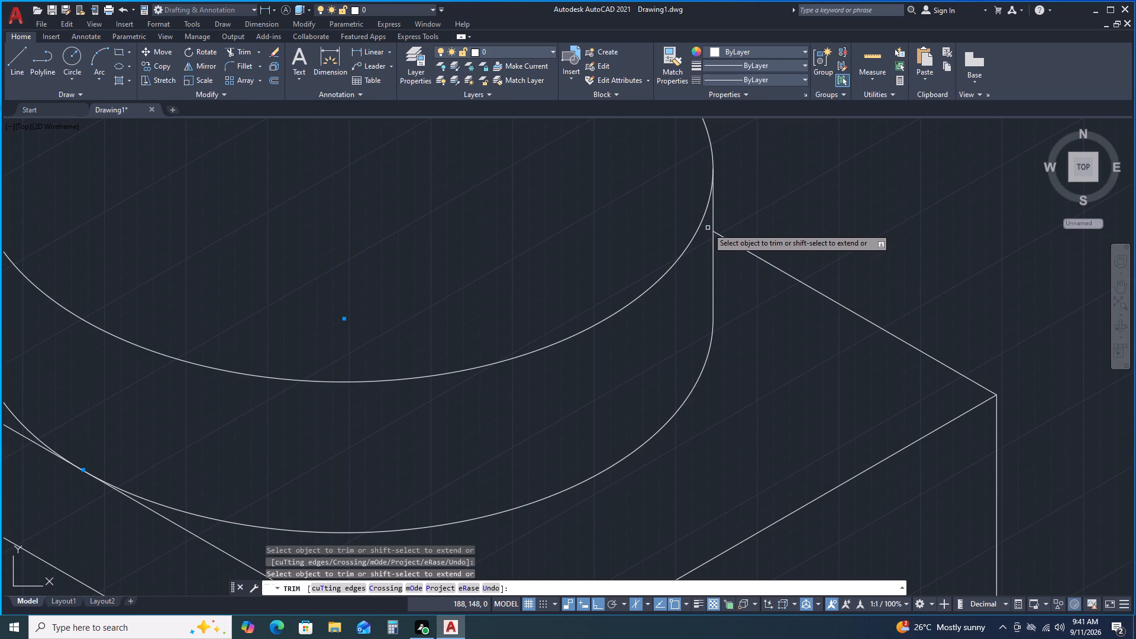
scroll(708, 228, down, 2)
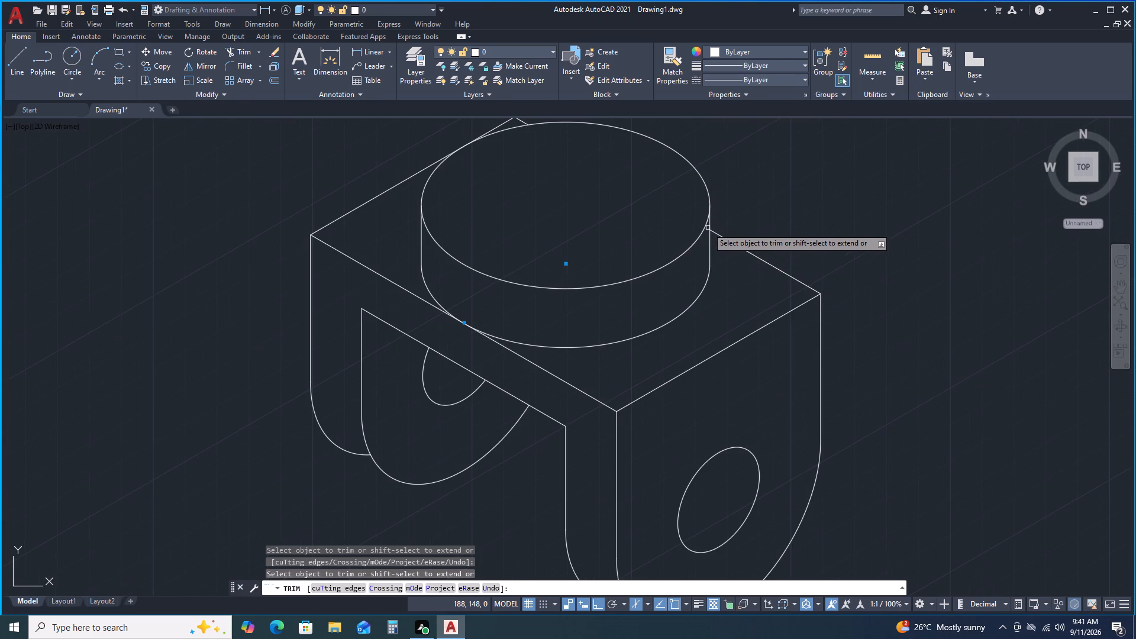
key(space)
Draw a 30 mm radius isocircle in the top isoplane, centred on the cylinder's upper circle.
scroll(651, 251, down, 1)
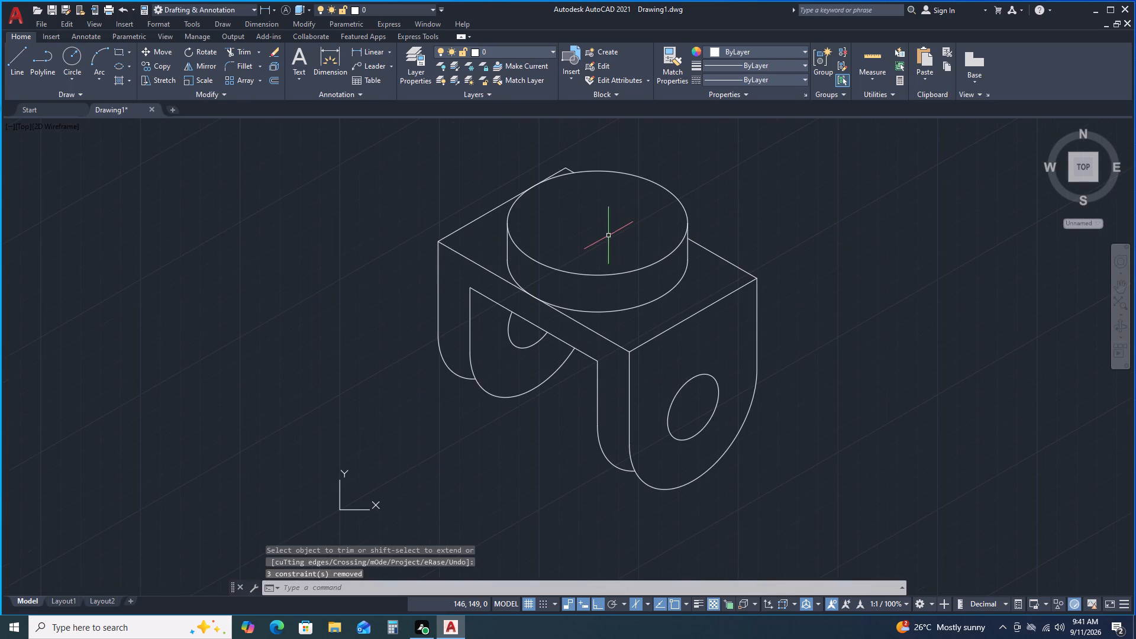
middle_drag(605, 231, 567, 276)
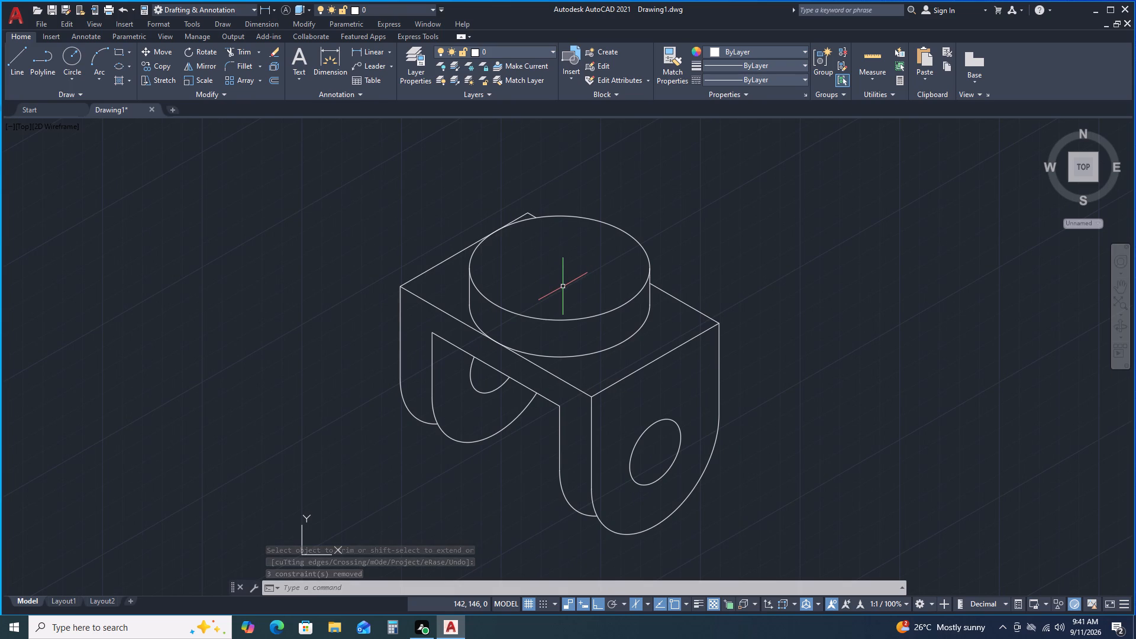
click(119, 68)
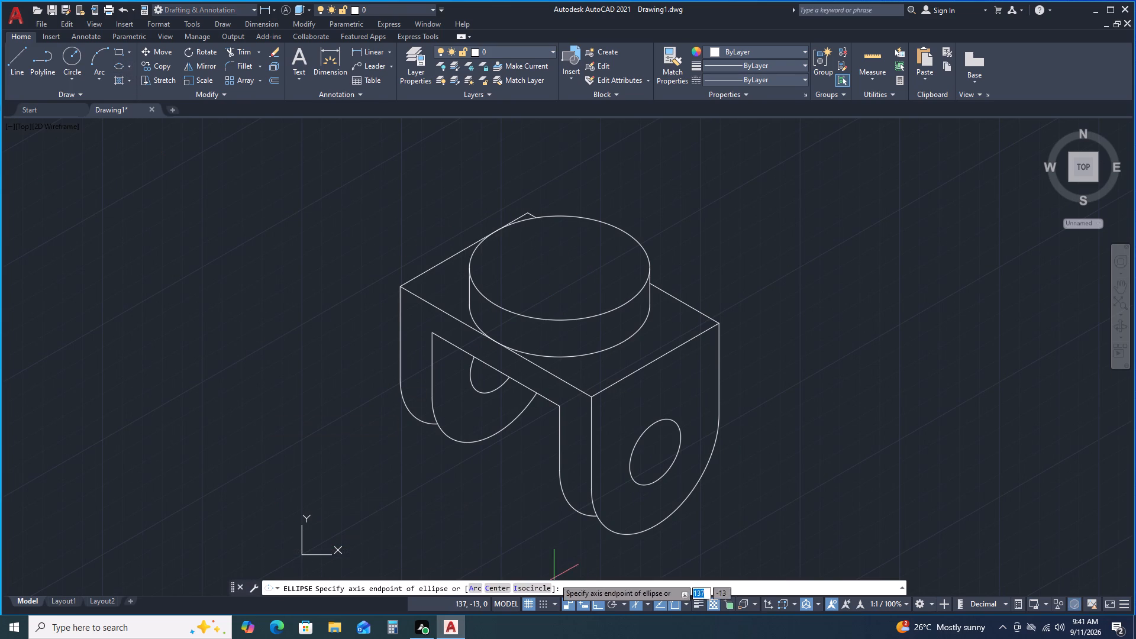
click(535, 585)
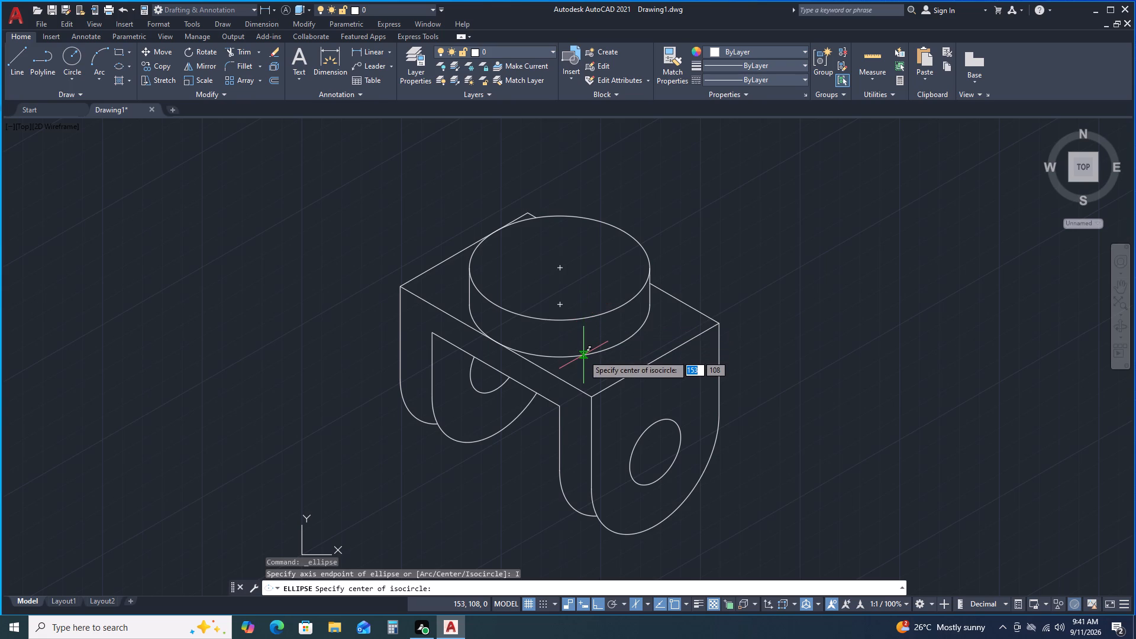
click(557, 270)
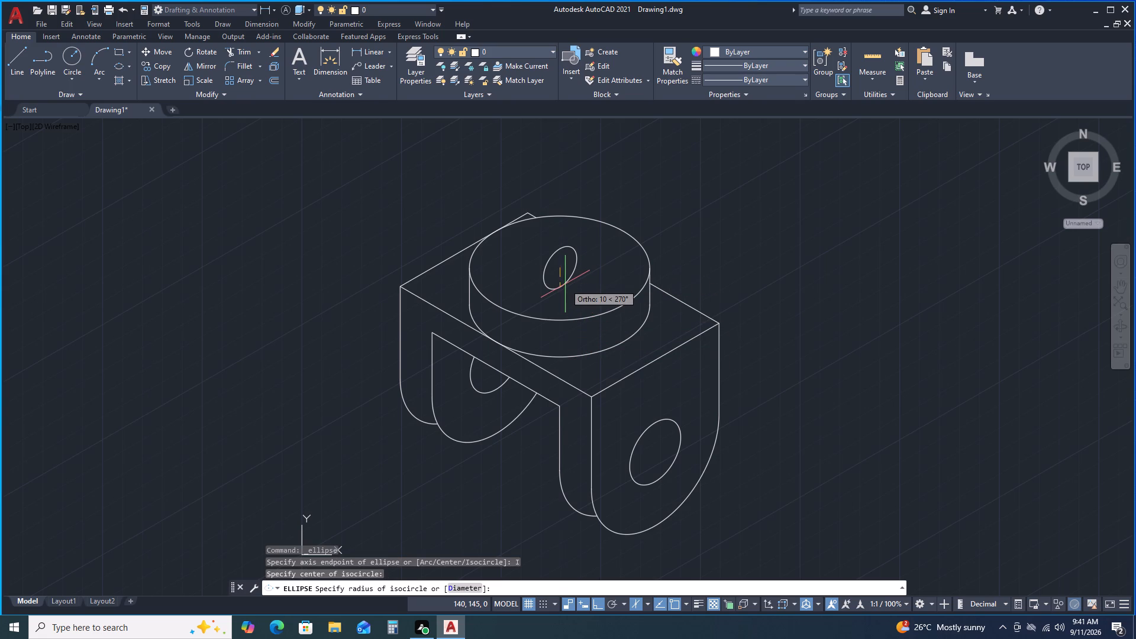
key(F5)
key(F5)
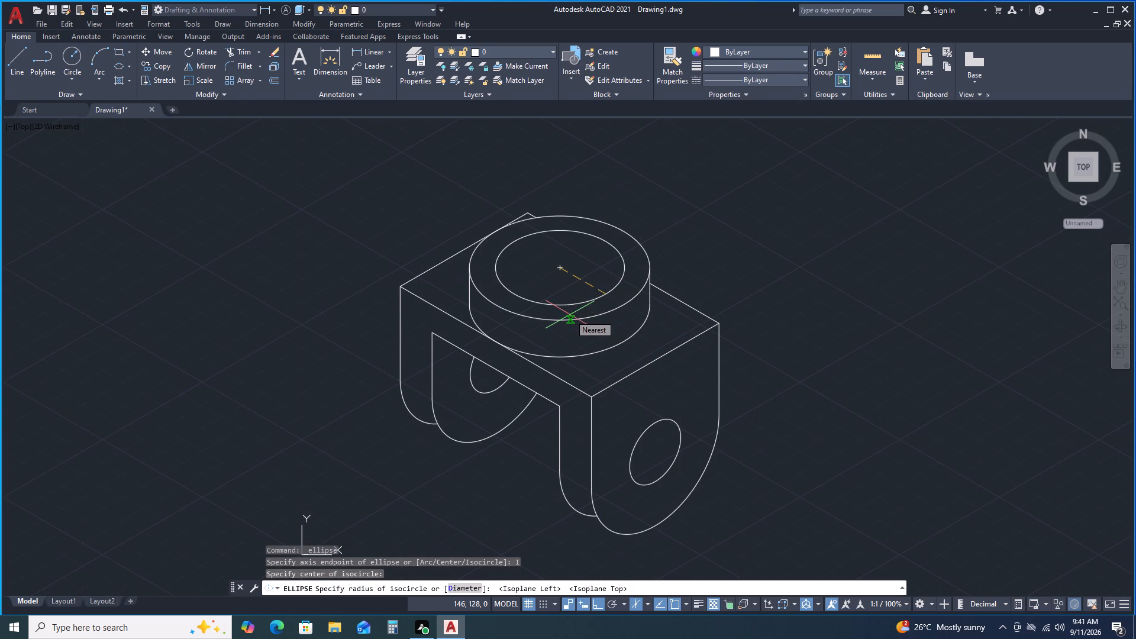
text(30)
key(Return)
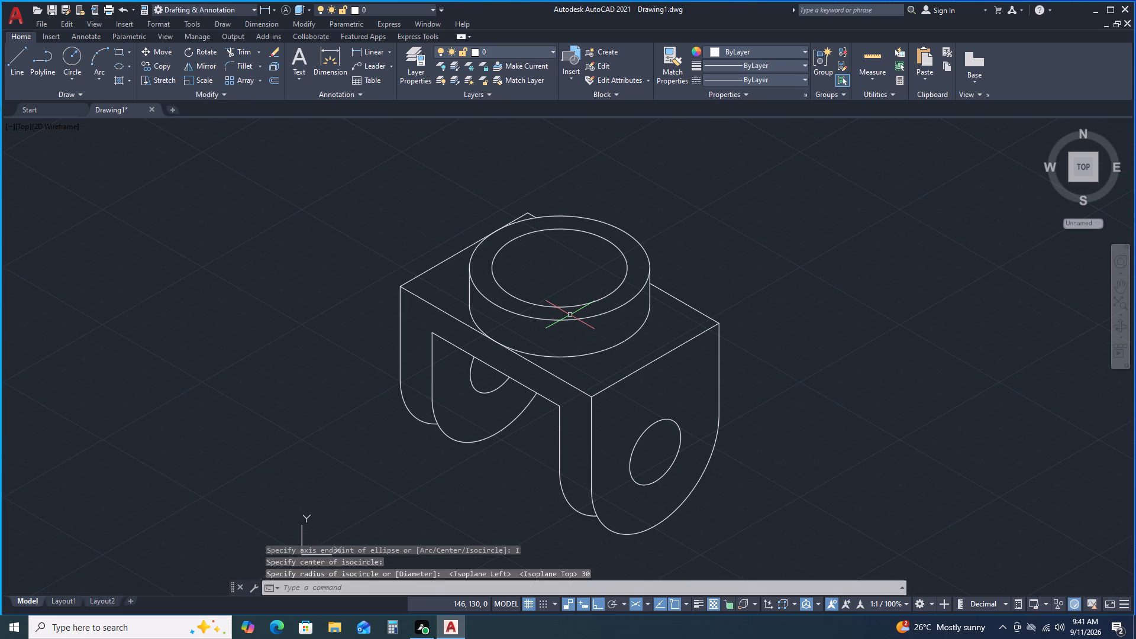
Draw a 15 mm radius isocircle in the top isoplane, centred on the cylinder's base circle.
key(space)
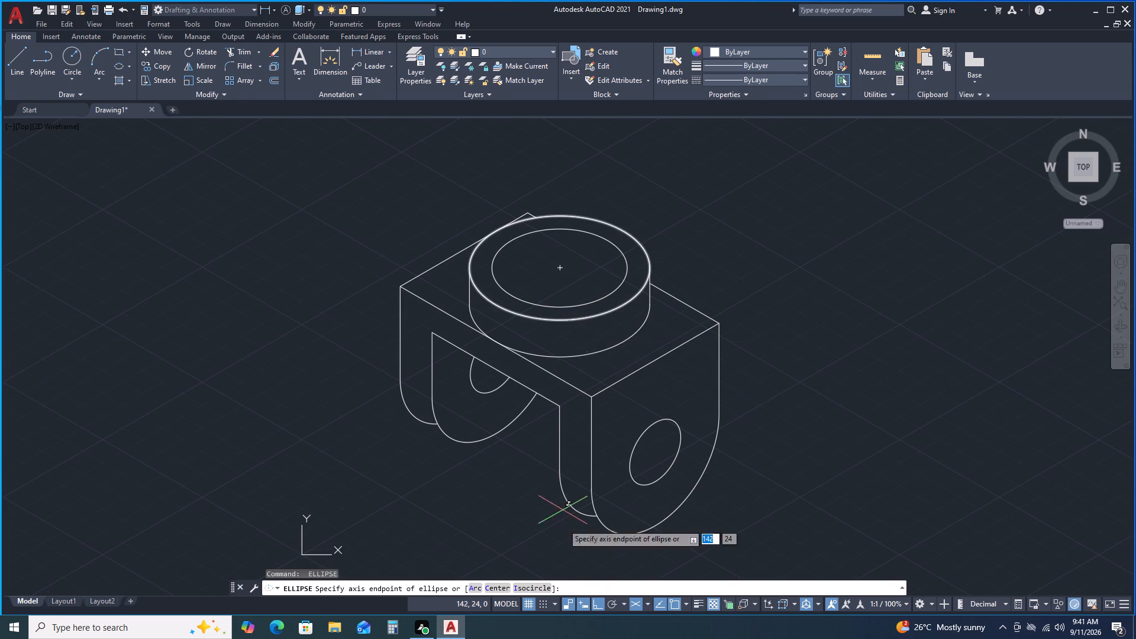
click(532, 592)
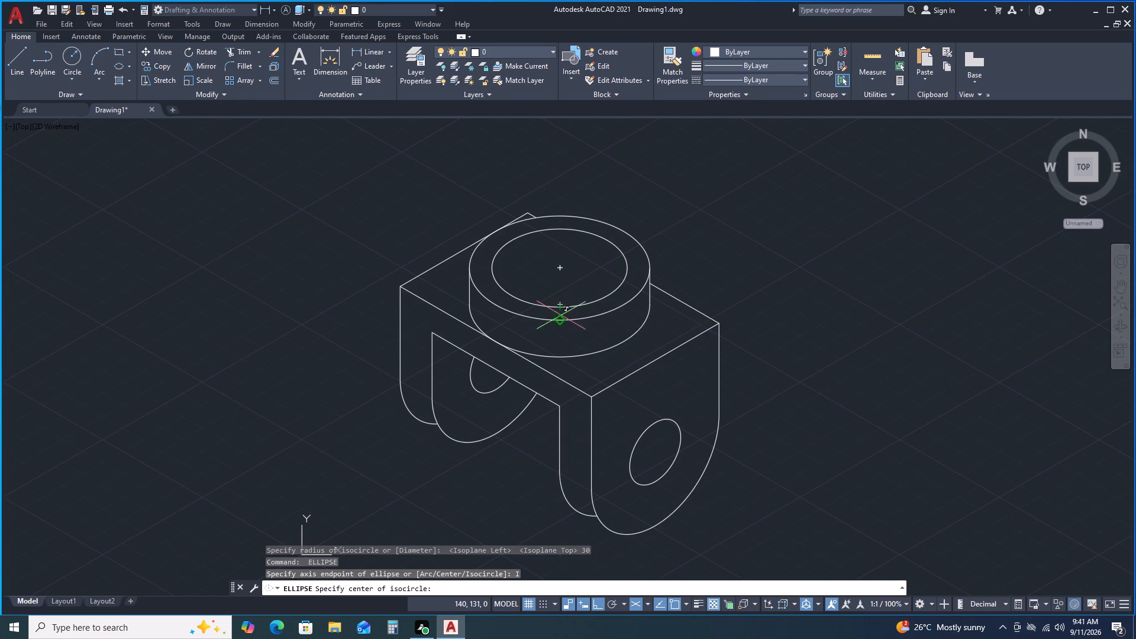
scroll(558, 302, up, 2)
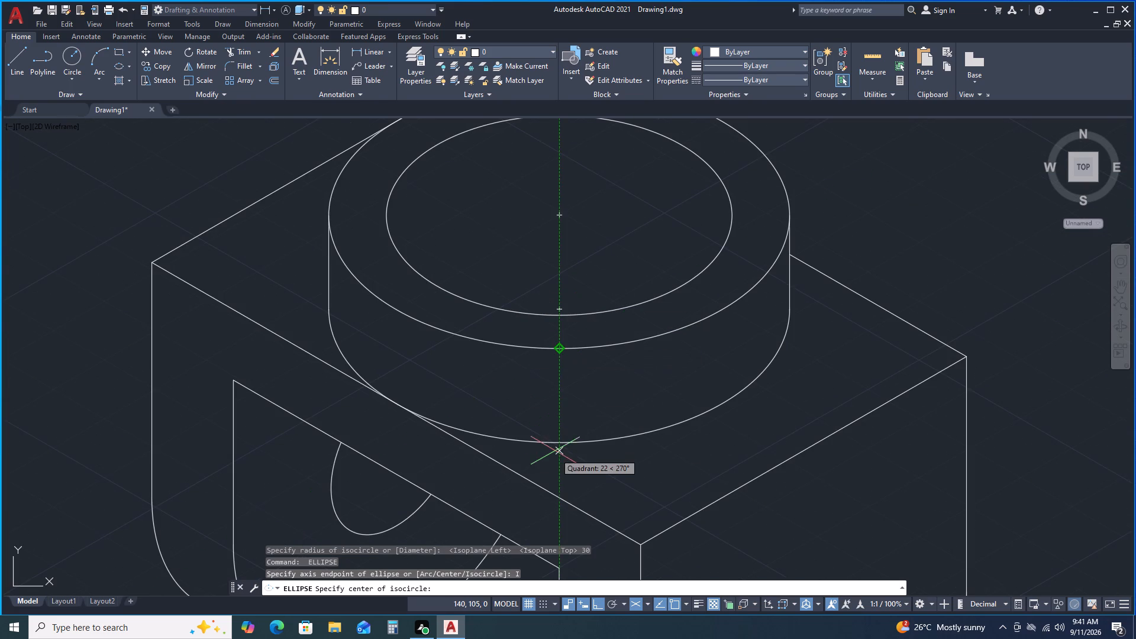
click(561, 309)
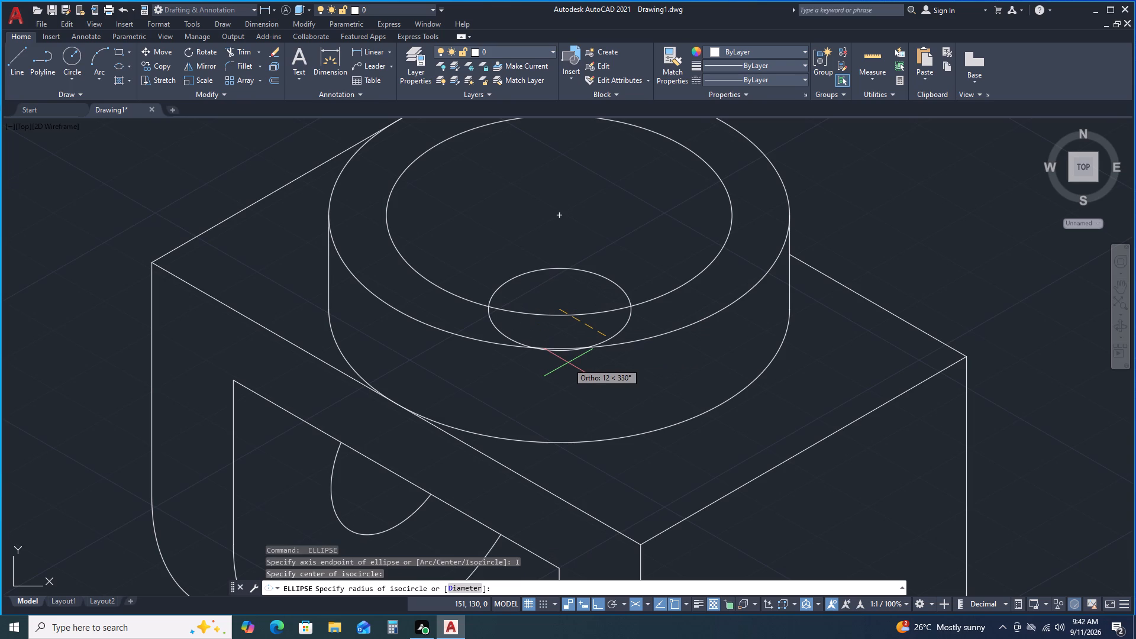
text(15)
key(Return)
key(space)
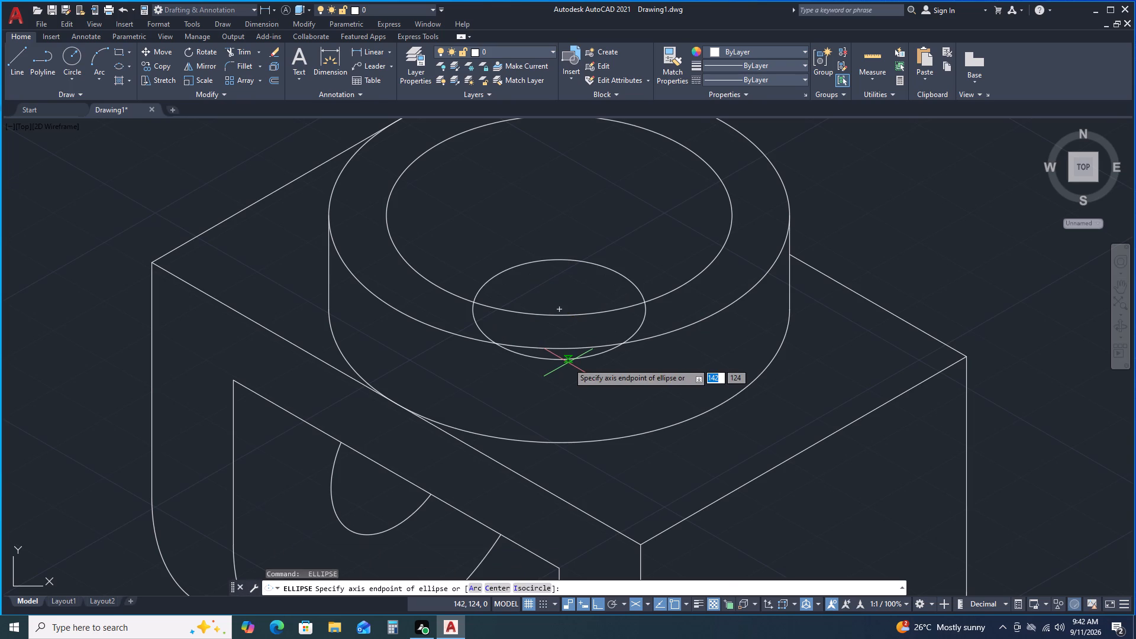
scroll(568, 363, down, 2)
key(Escape)
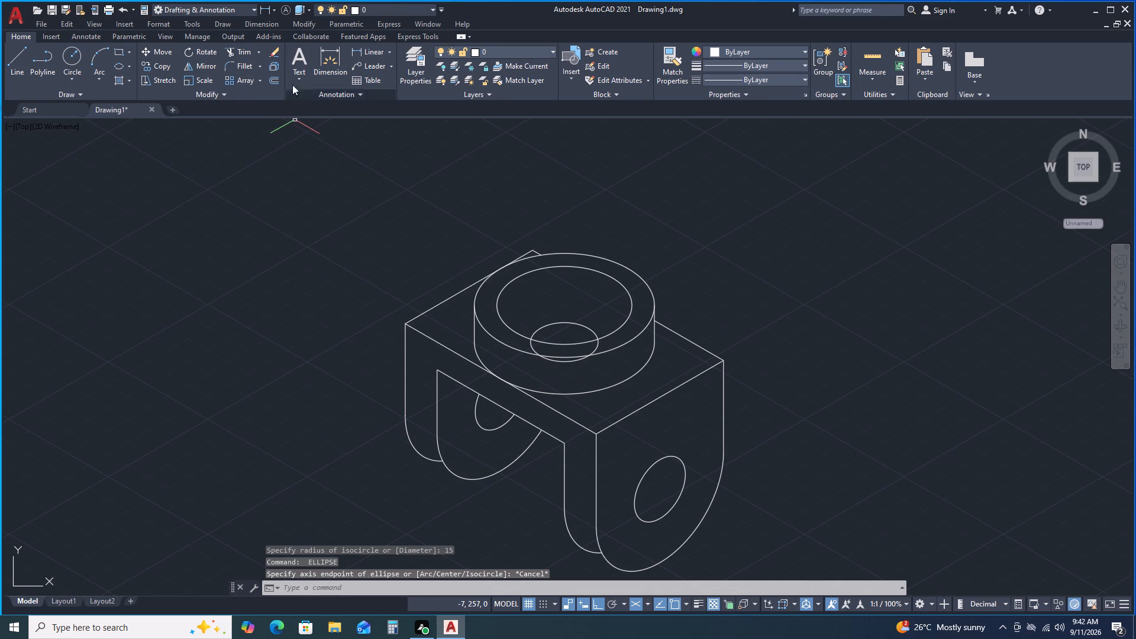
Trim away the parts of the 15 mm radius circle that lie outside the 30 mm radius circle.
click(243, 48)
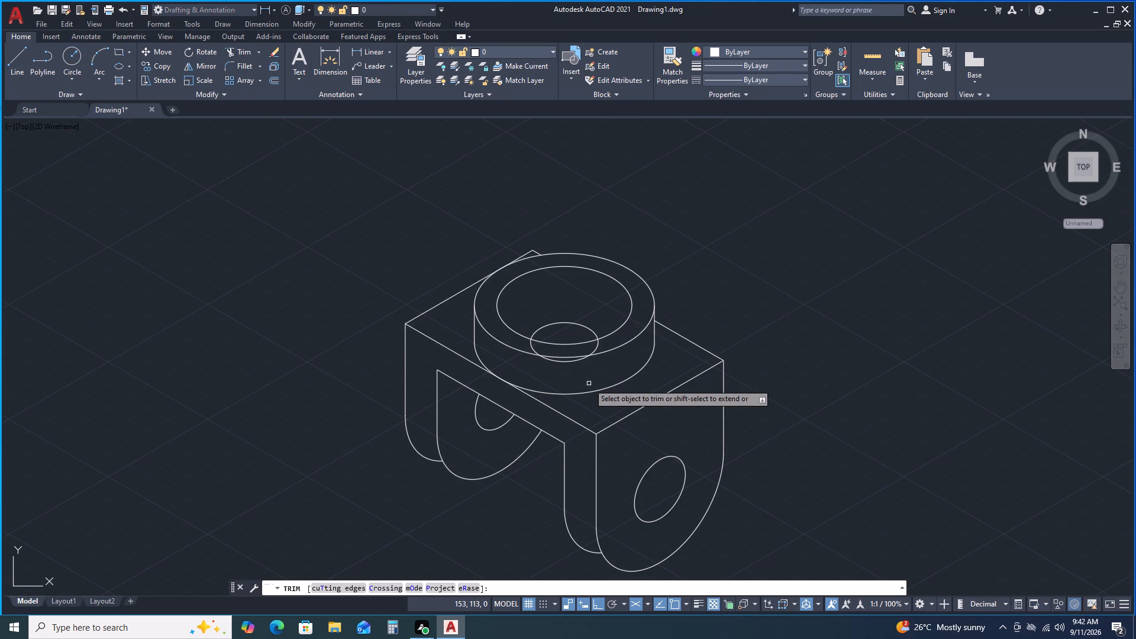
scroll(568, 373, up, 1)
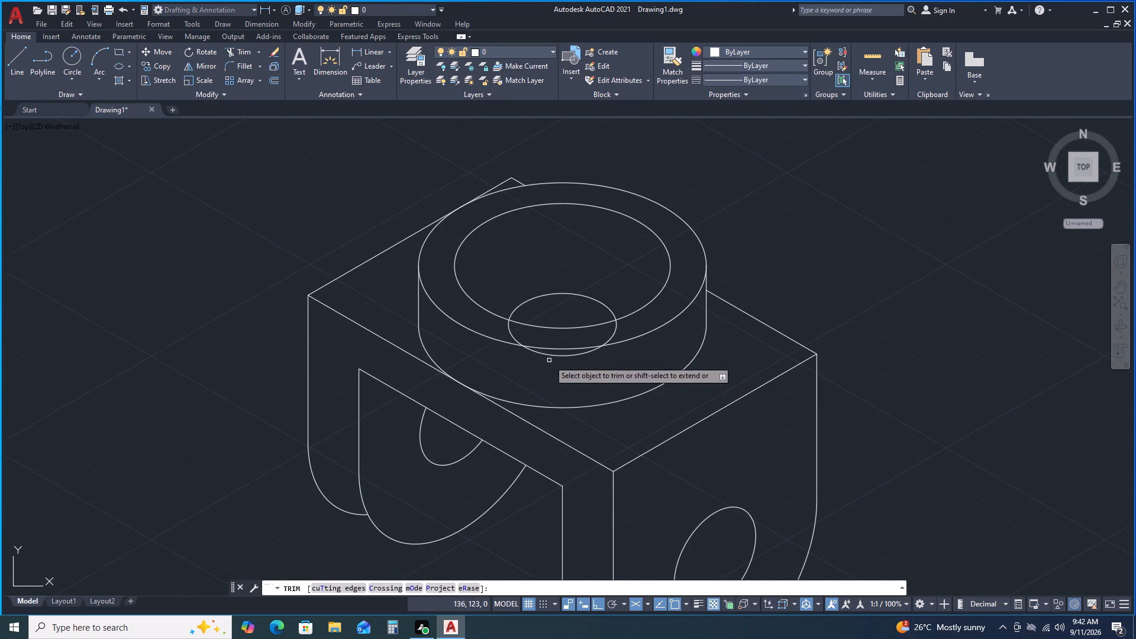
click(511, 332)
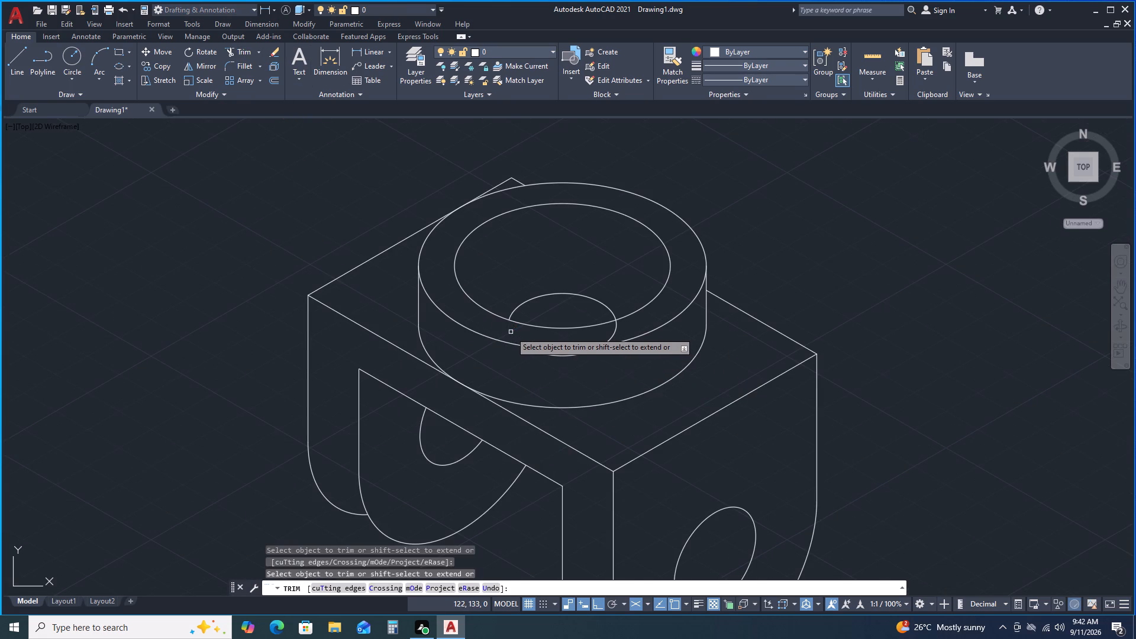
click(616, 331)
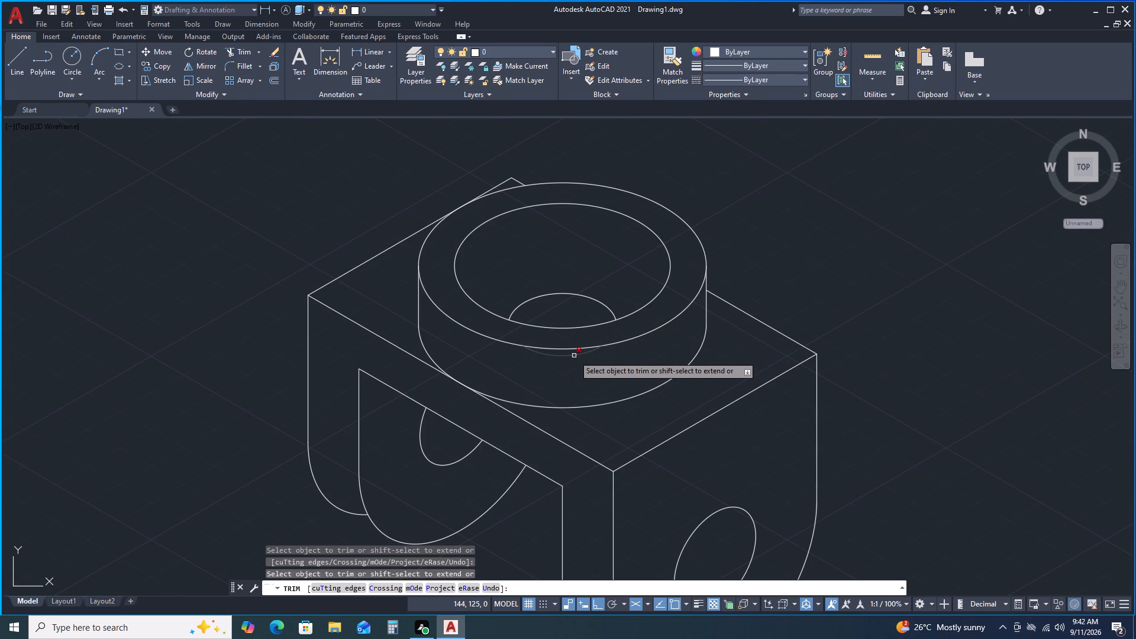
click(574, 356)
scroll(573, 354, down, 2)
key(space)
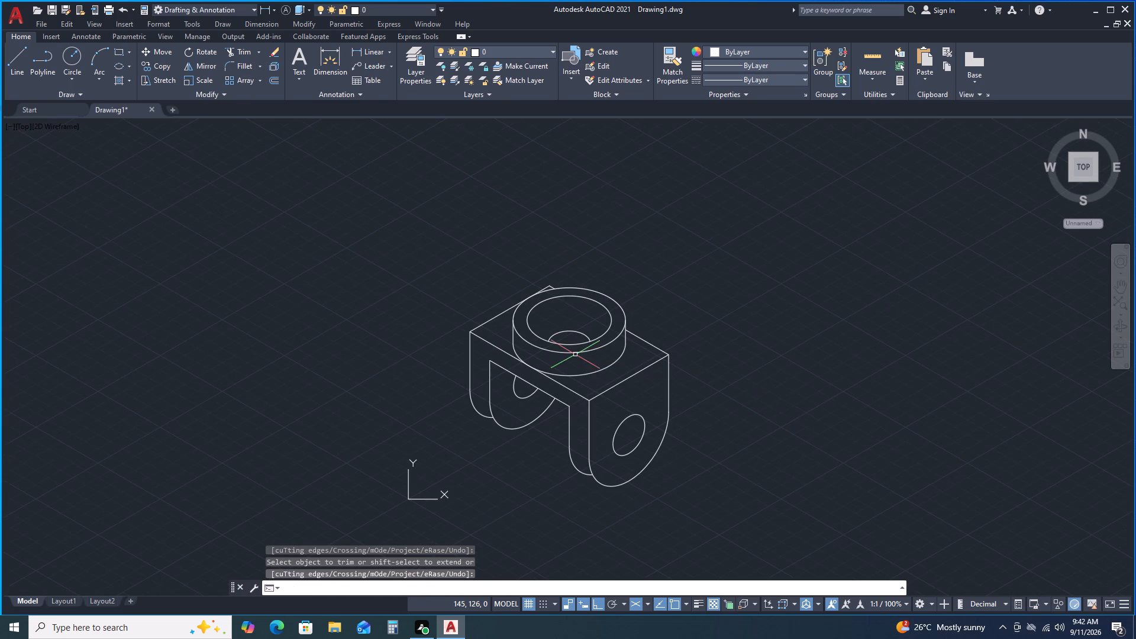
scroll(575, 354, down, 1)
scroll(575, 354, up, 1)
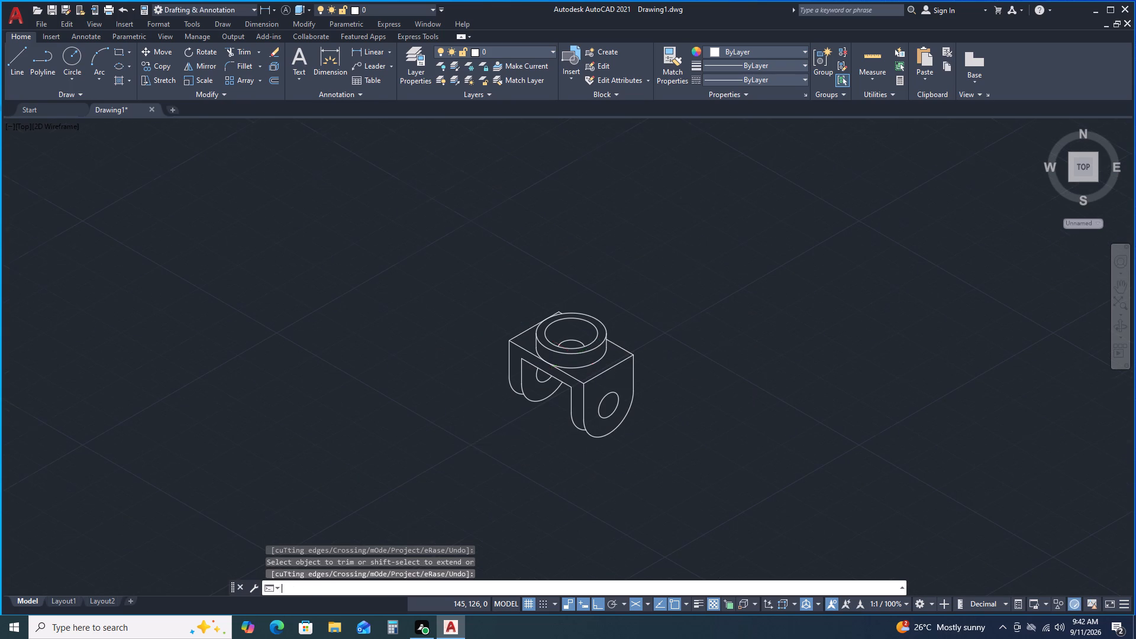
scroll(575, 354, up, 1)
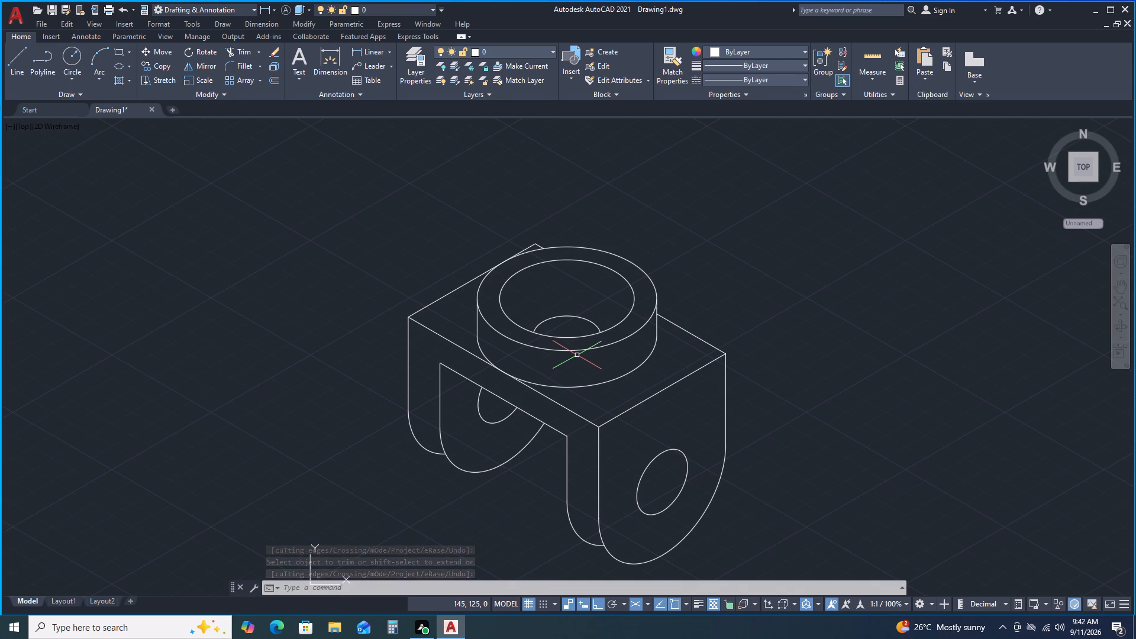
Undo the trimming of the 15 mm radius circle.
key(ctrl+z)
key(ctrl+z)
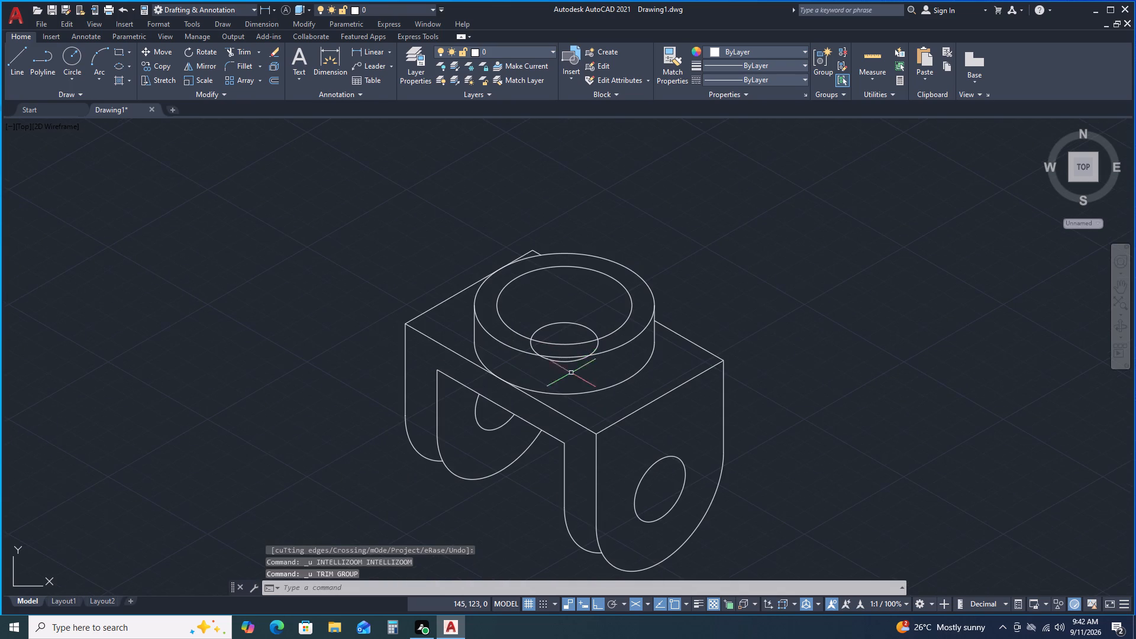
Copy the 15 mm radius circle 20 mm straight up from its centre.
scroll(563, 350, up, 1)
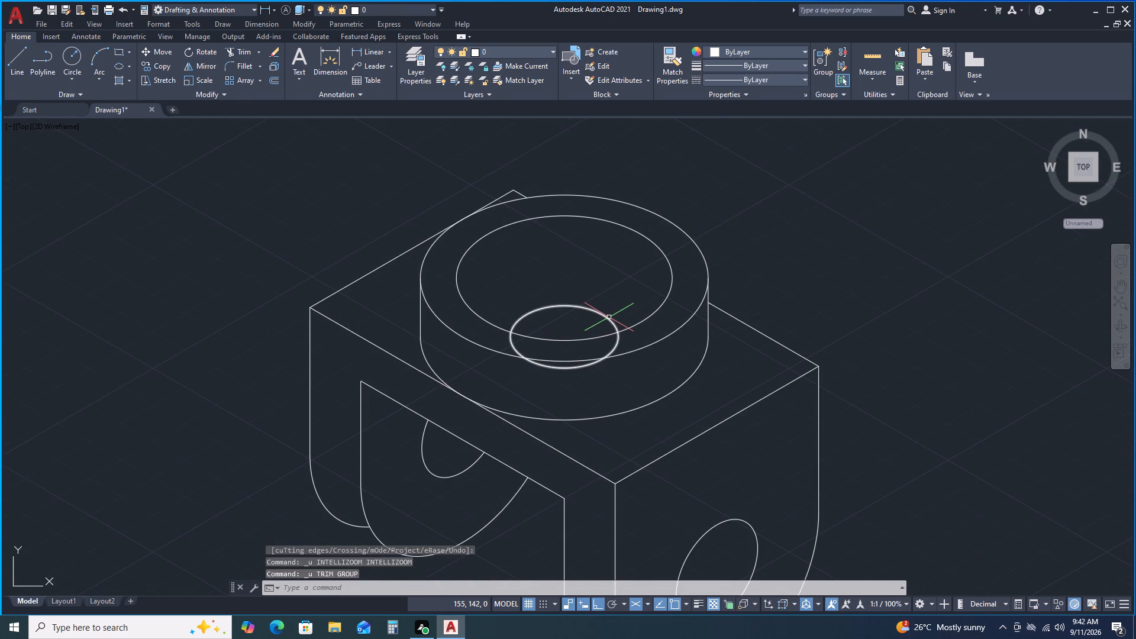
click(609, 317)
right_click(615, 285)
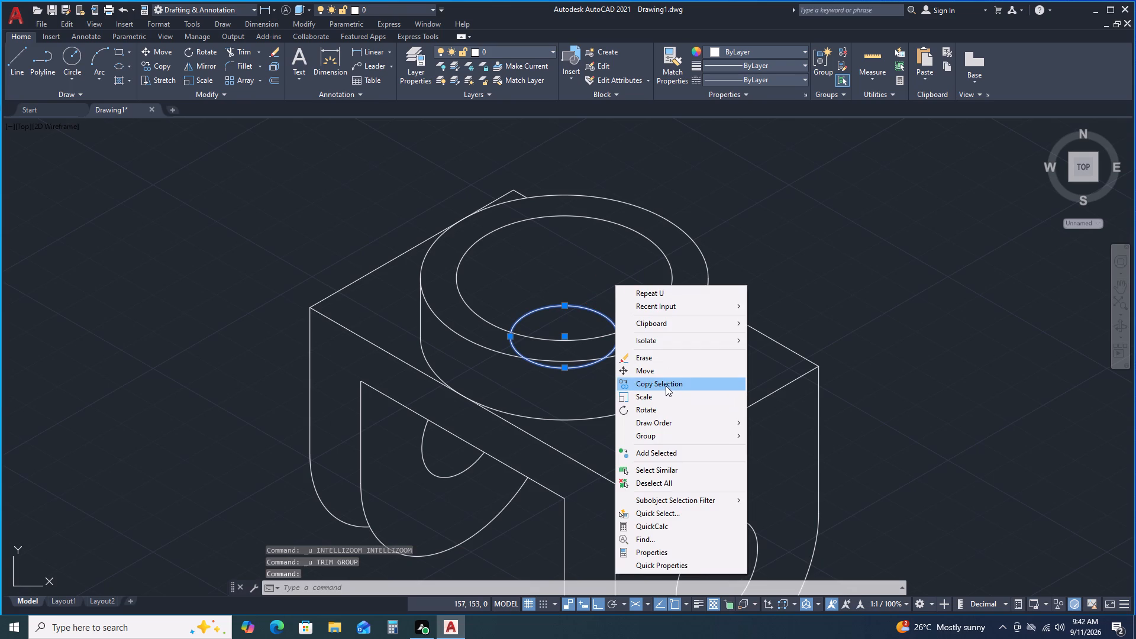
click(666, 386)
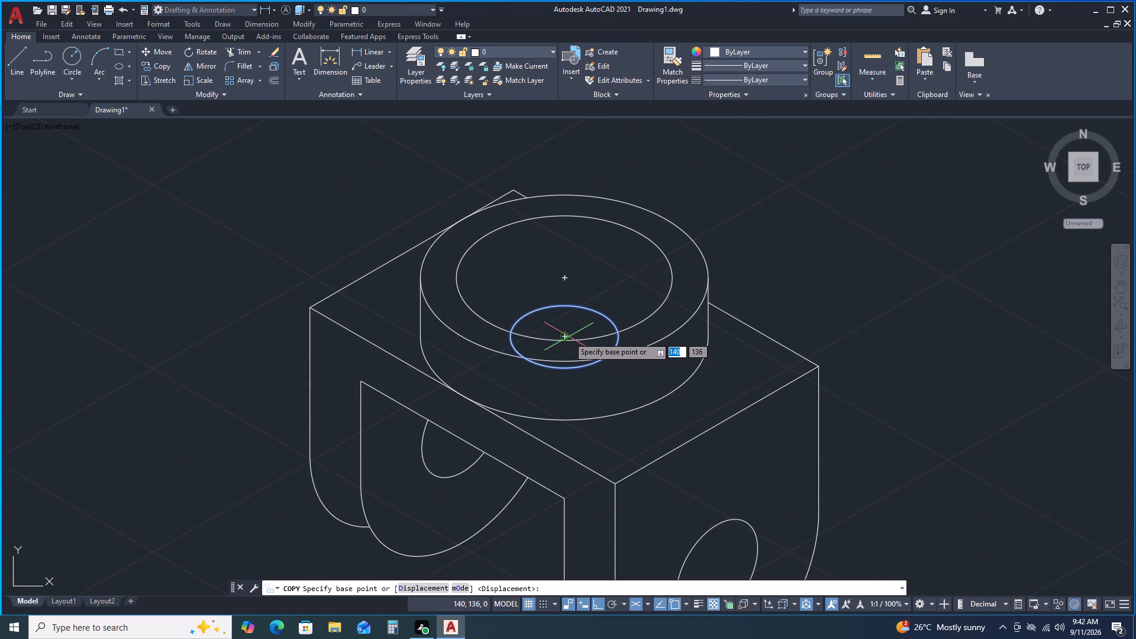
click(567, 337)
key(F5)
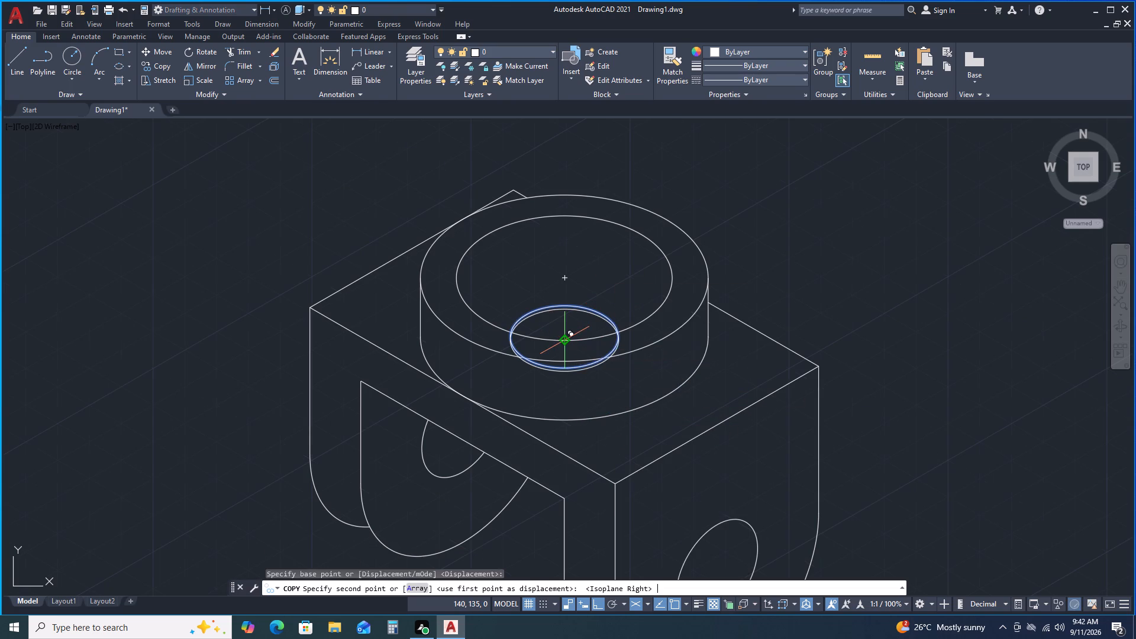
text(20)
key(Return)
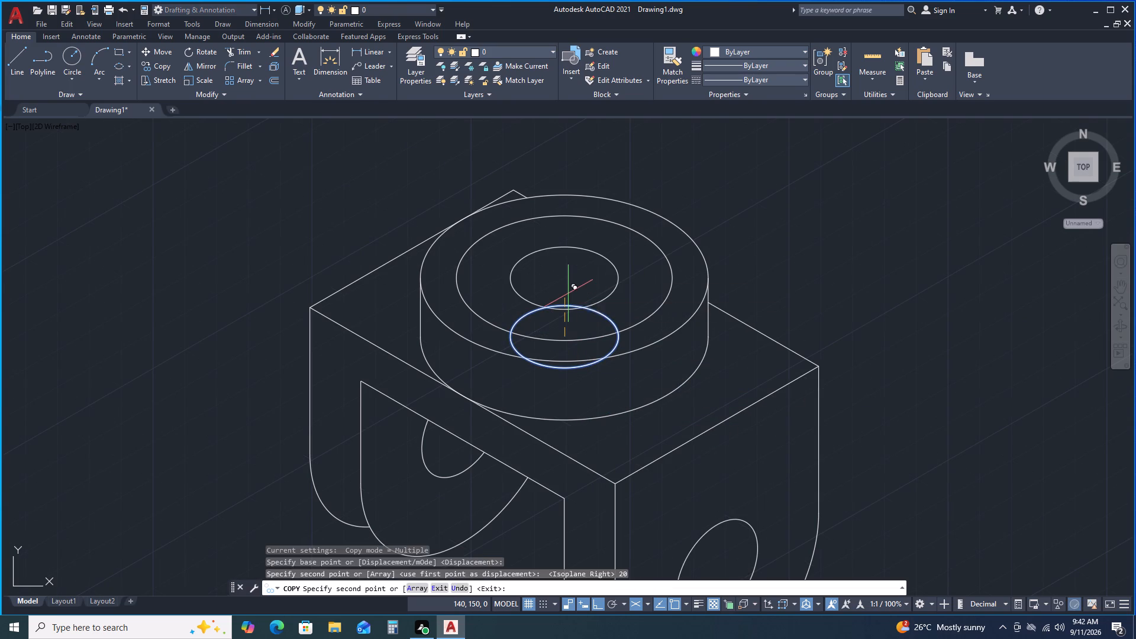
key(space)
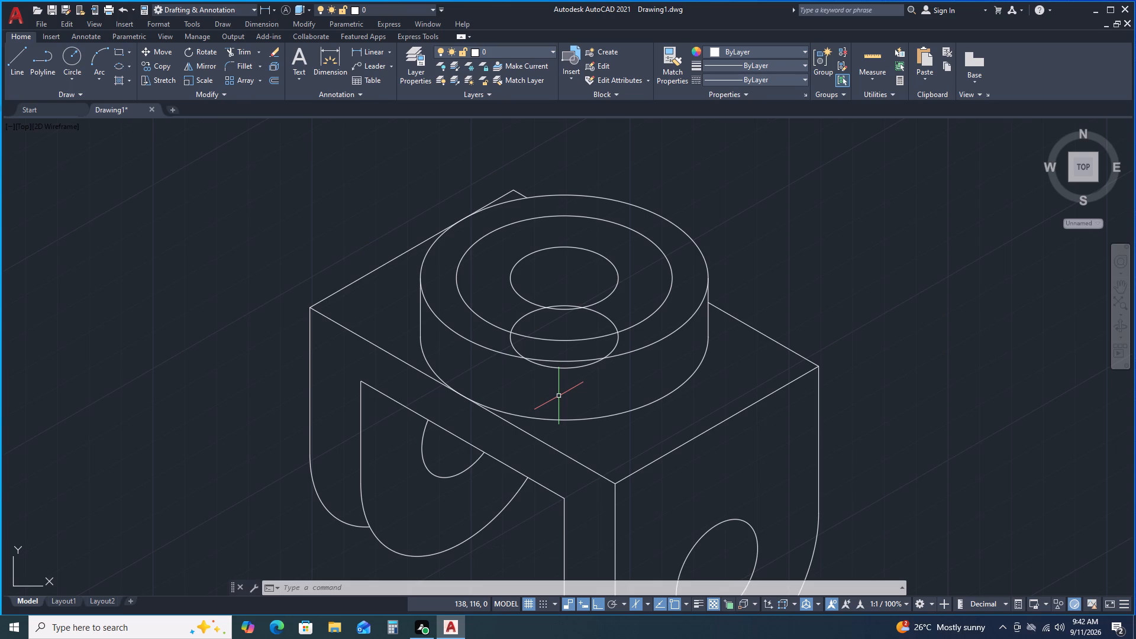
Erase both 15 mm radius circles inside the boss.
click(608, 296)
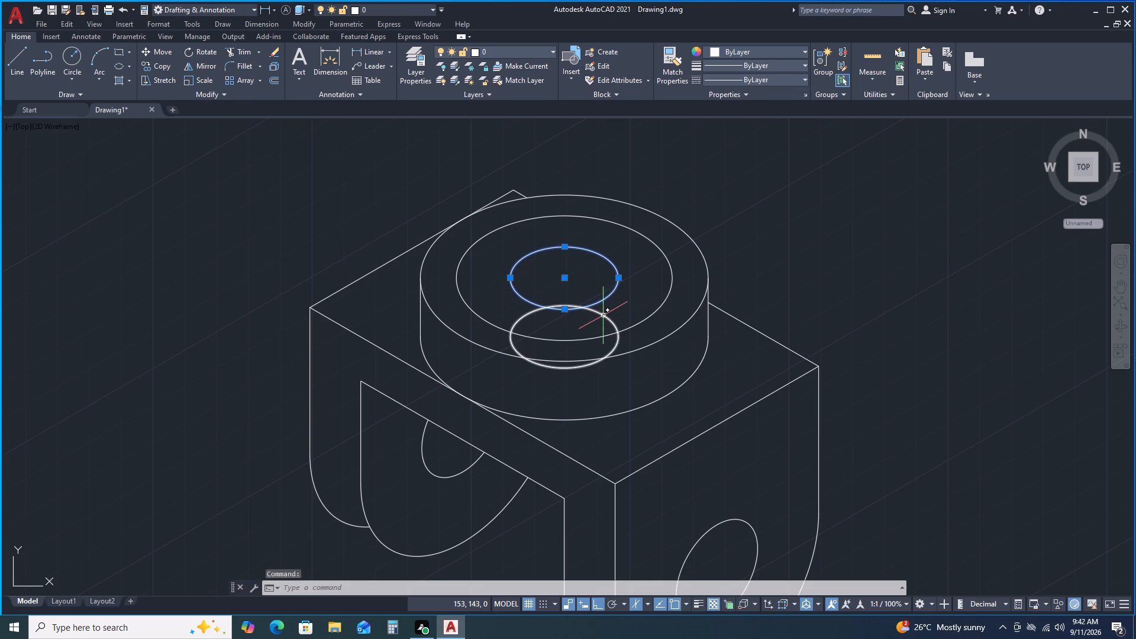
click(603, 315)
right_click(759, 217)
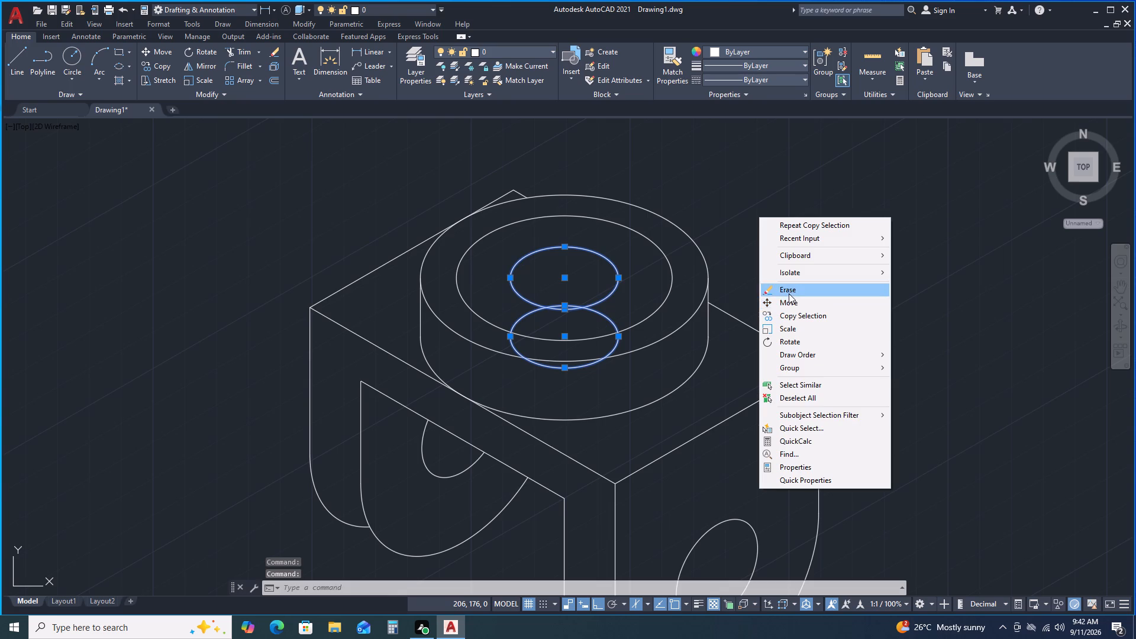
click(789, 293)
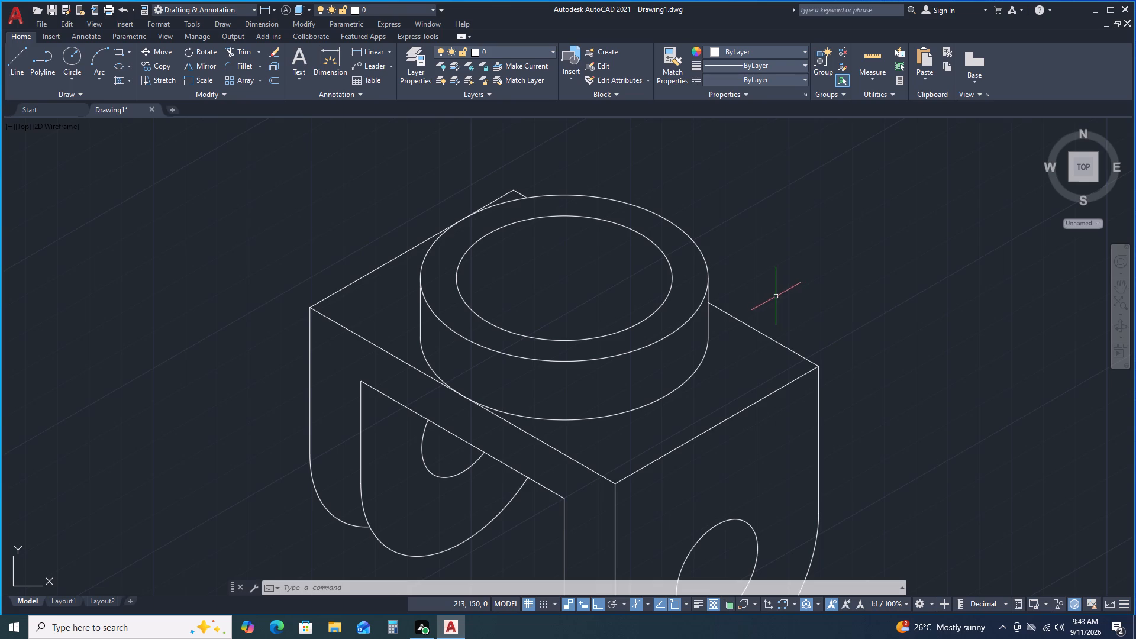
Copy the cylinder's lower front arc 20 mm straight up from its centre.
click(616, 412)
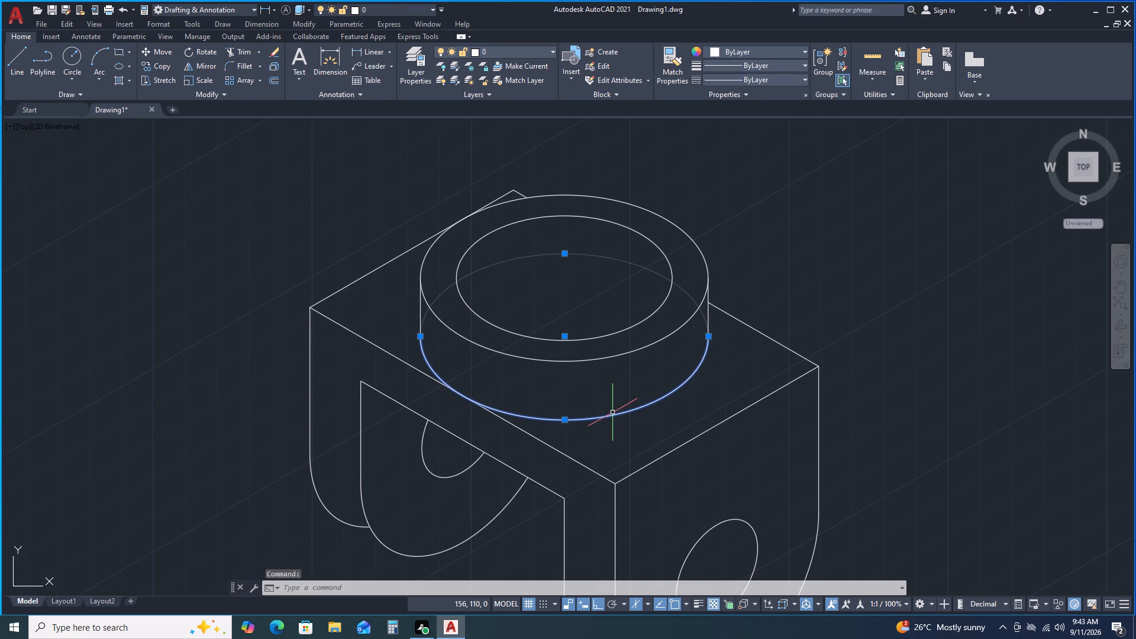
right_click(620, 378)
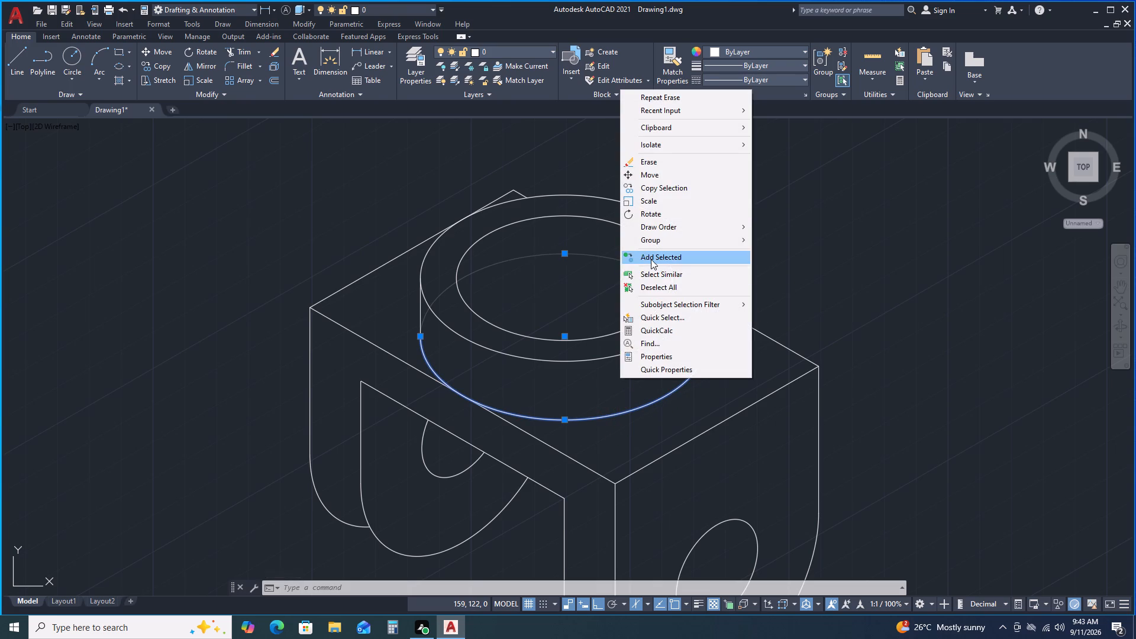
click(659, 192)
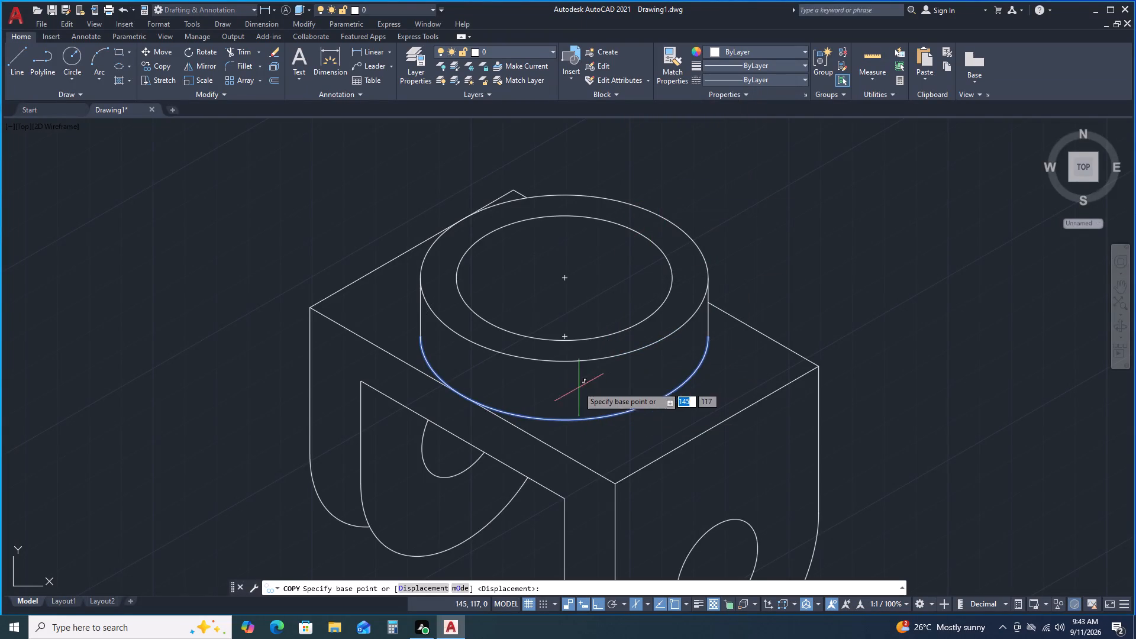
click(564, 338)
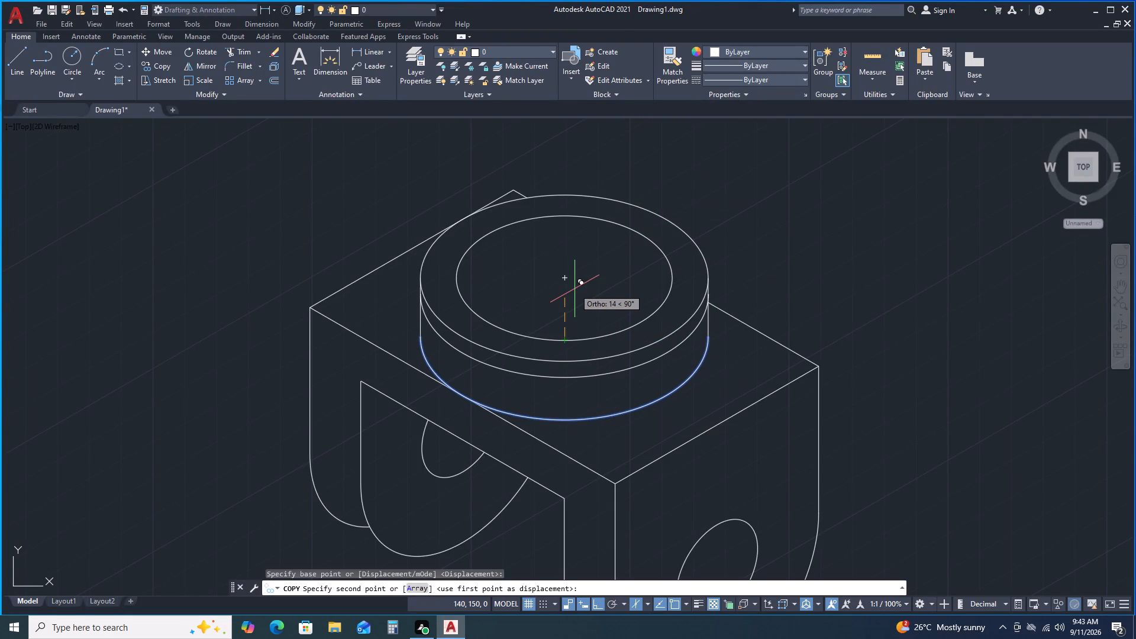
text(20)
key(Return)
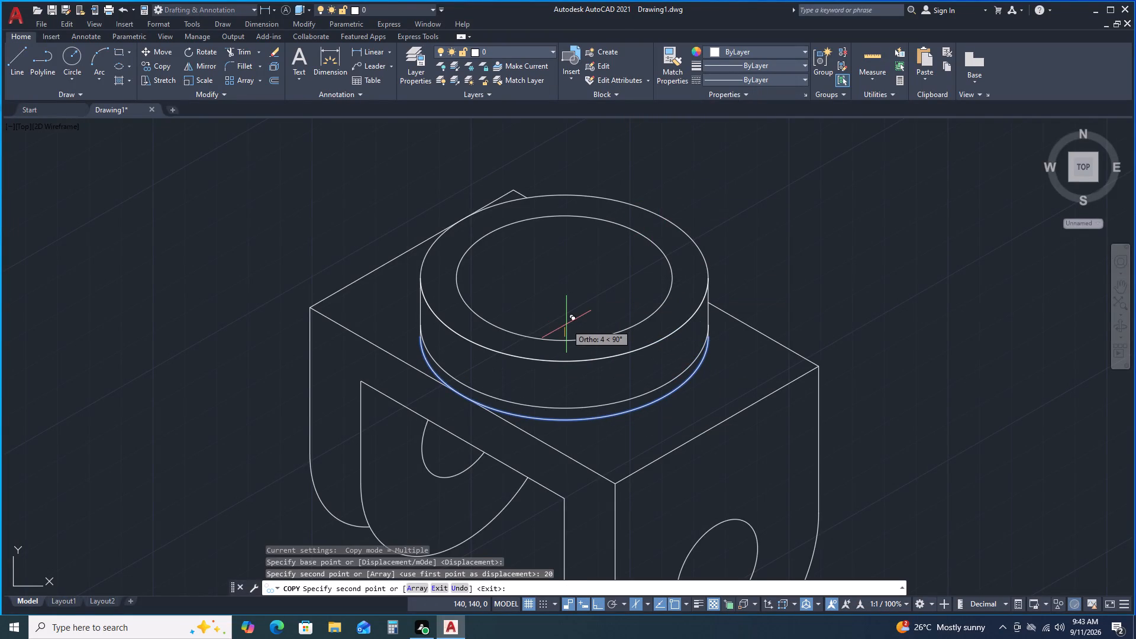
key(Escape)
Undo back past the copies, erasure and 15 mm and 30 mm radius circles to before the cylinder's base circle was trimmed.
key(ctrl+z)
key(ctrl+z)
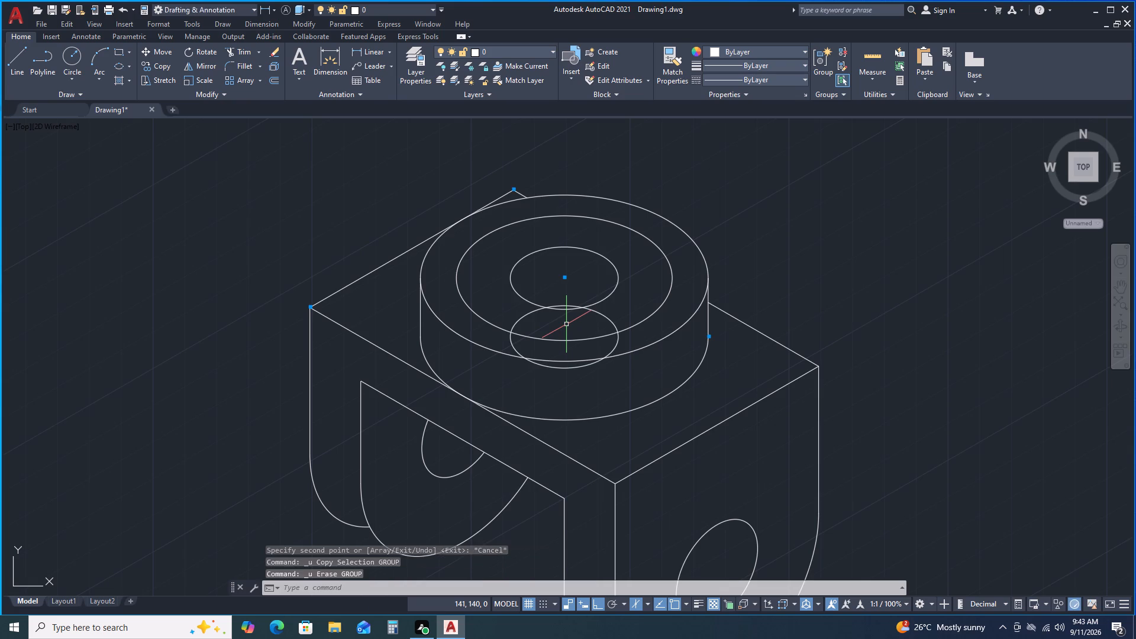
key(ctrl+z)
key(ctrl+z)
key(ctrl+z)
key(ctrl+z)
key(ctrl+z)
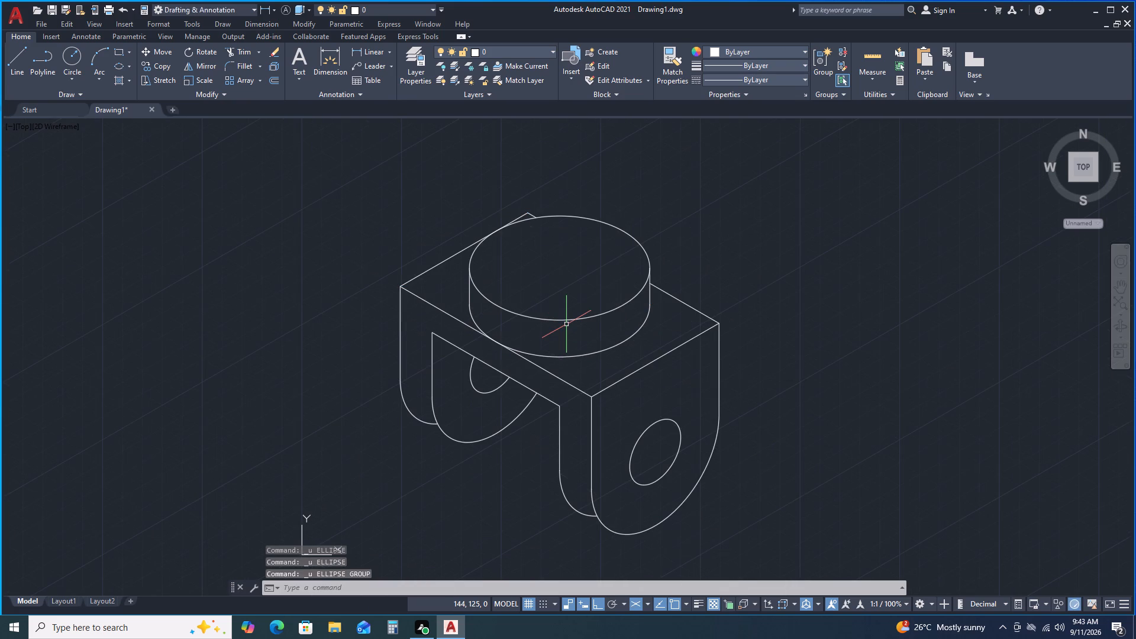
key(ctrl+z)
key(ctrl+z)
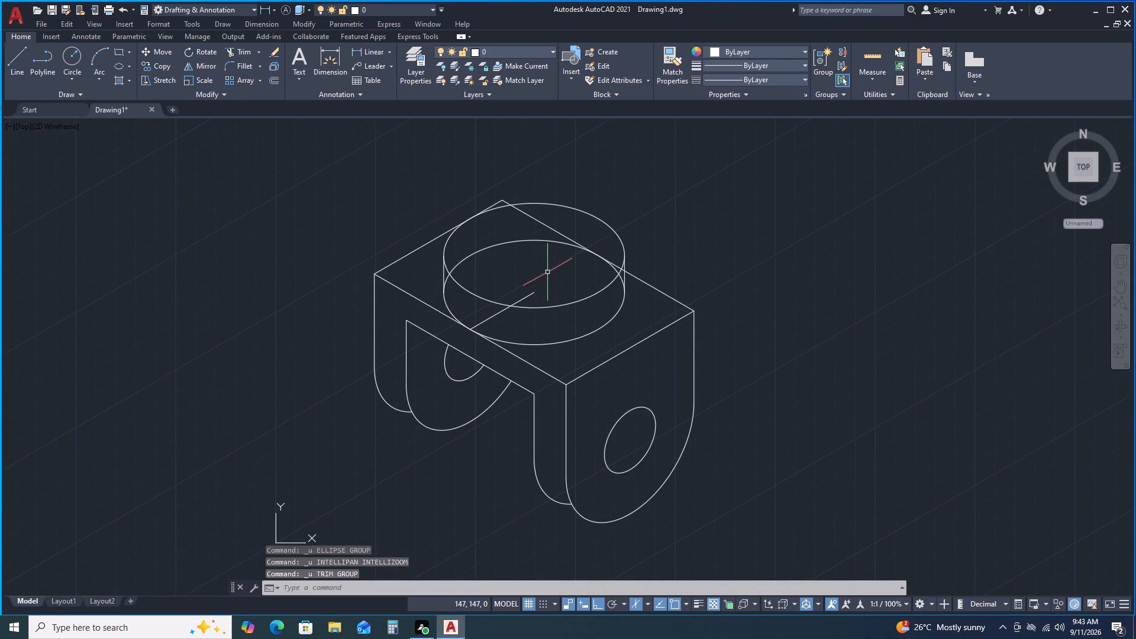
Trim the base circle's two side arcs outside the upper circle, and the top face's back edge where the cylinder covers it.
scroll(547, 272, up, 2)
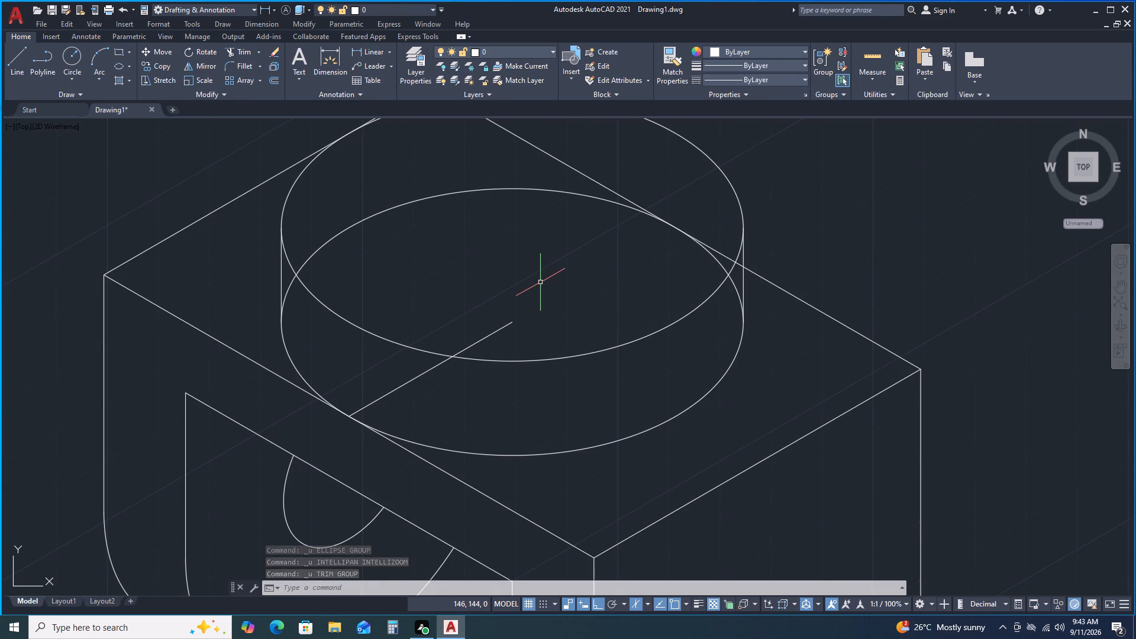
click(248, 52)
click(292, 283)
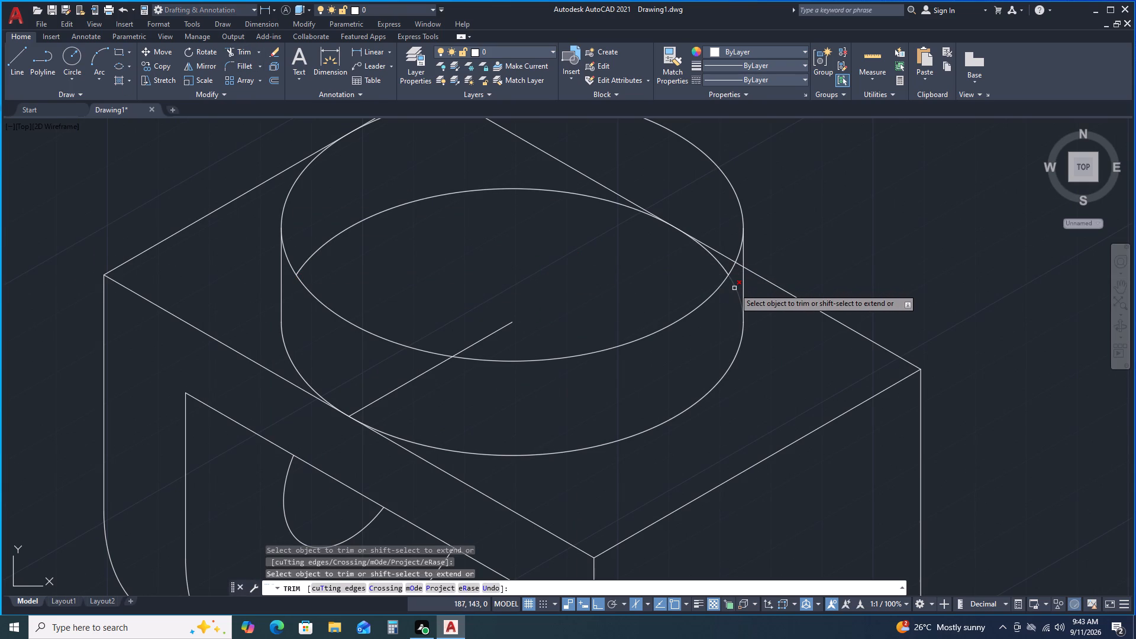
click(734, 288)
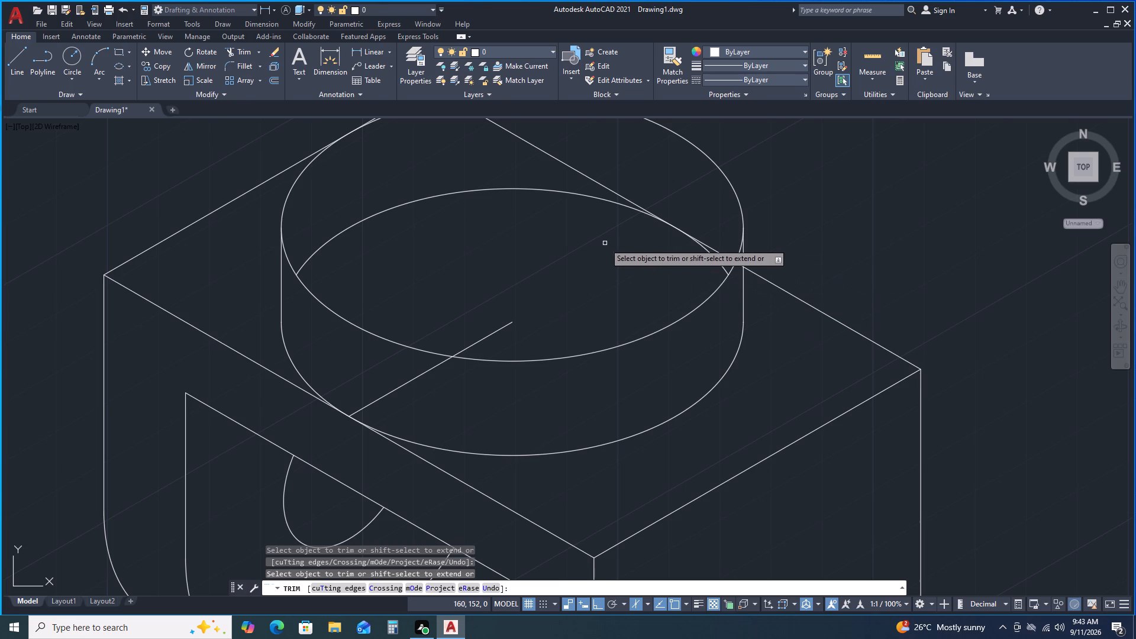
scroll(602, 244, down, 1)
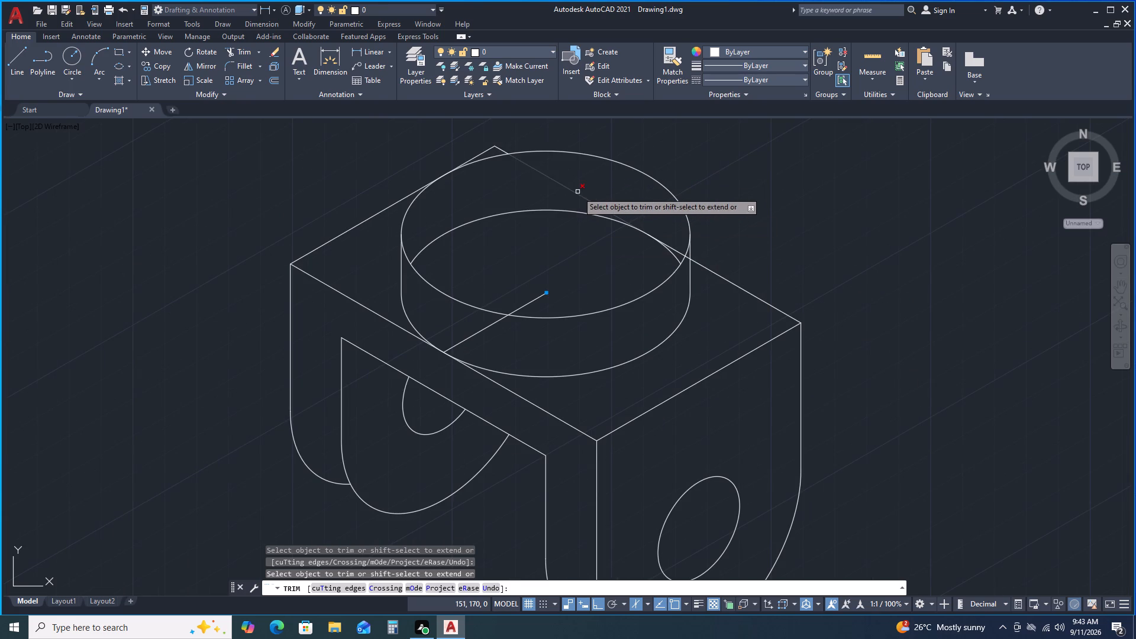
click(577, 192)
click(675, 249)
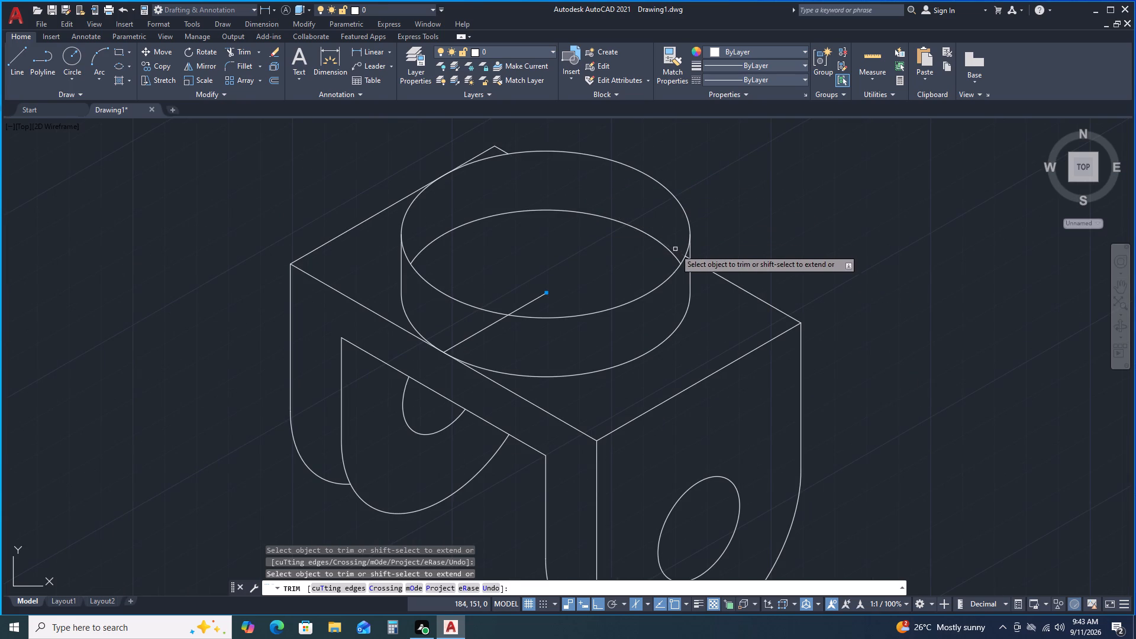
scroll(677, 254, up, 1)
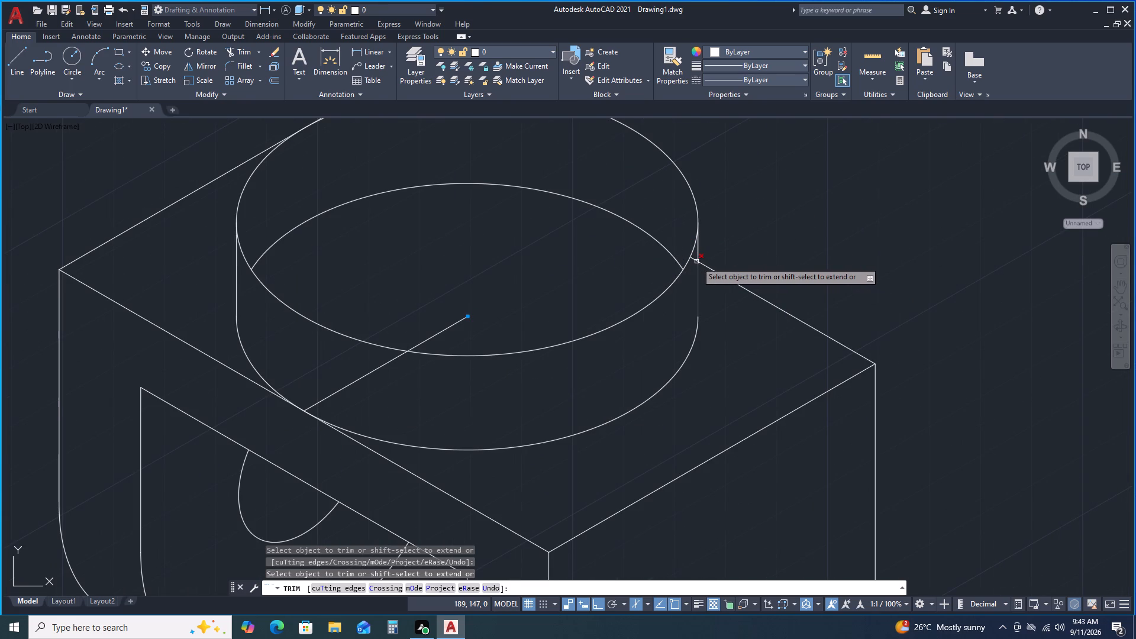
click(695, 262)
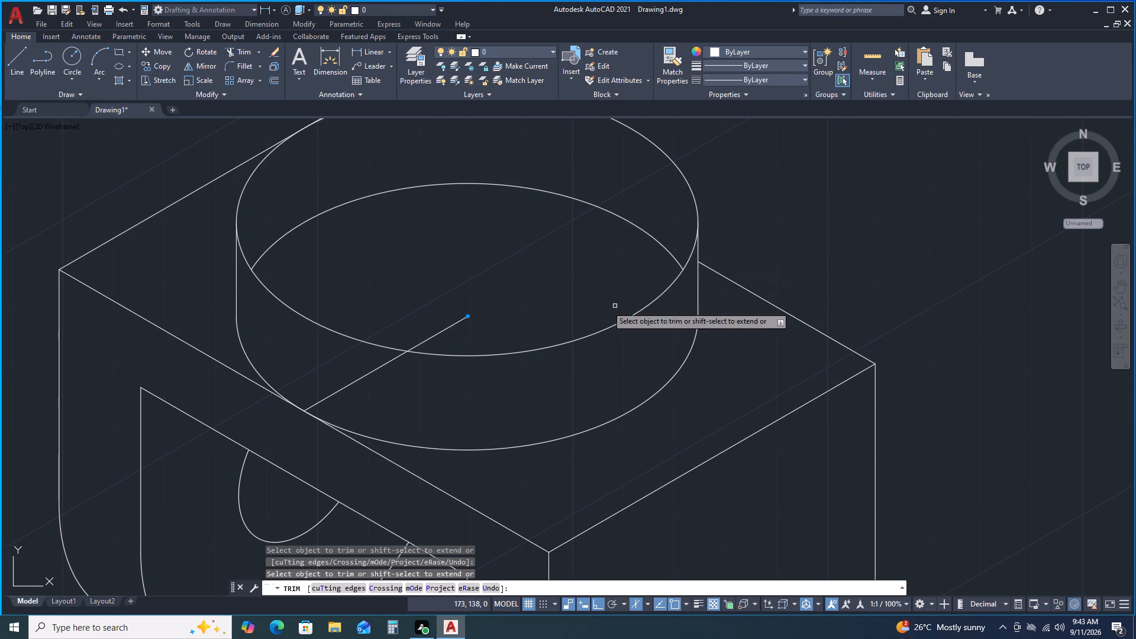
Remove both portions of the 40 mm construction line running to the base circle's centre with Trim.
click(431, 335)
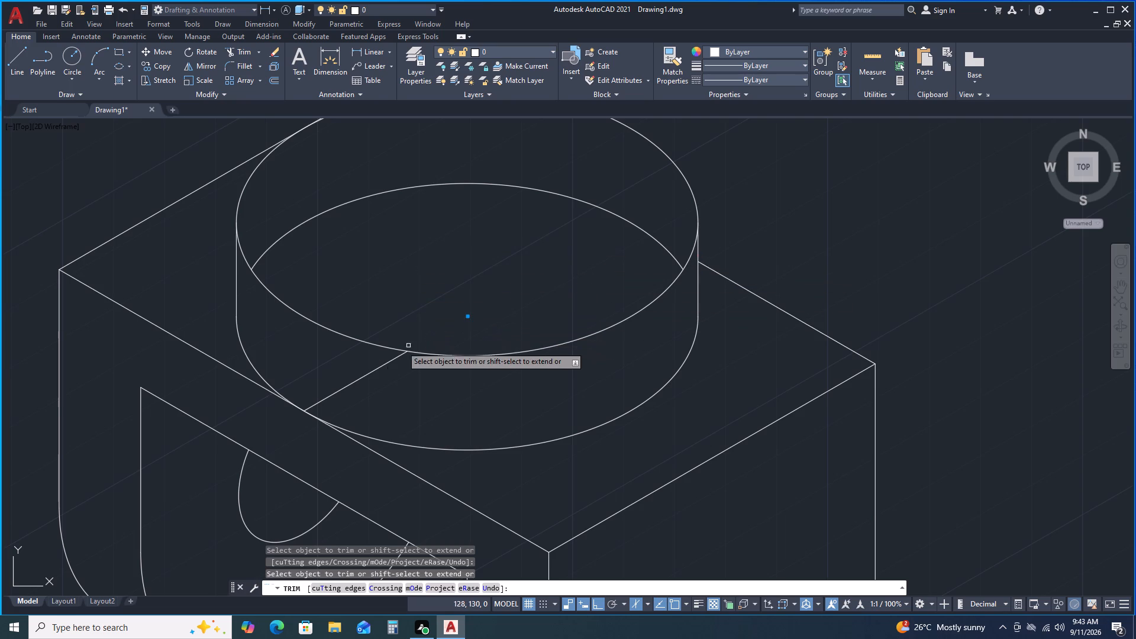
click(380, 365)
scroll(382, 269, down, 1)
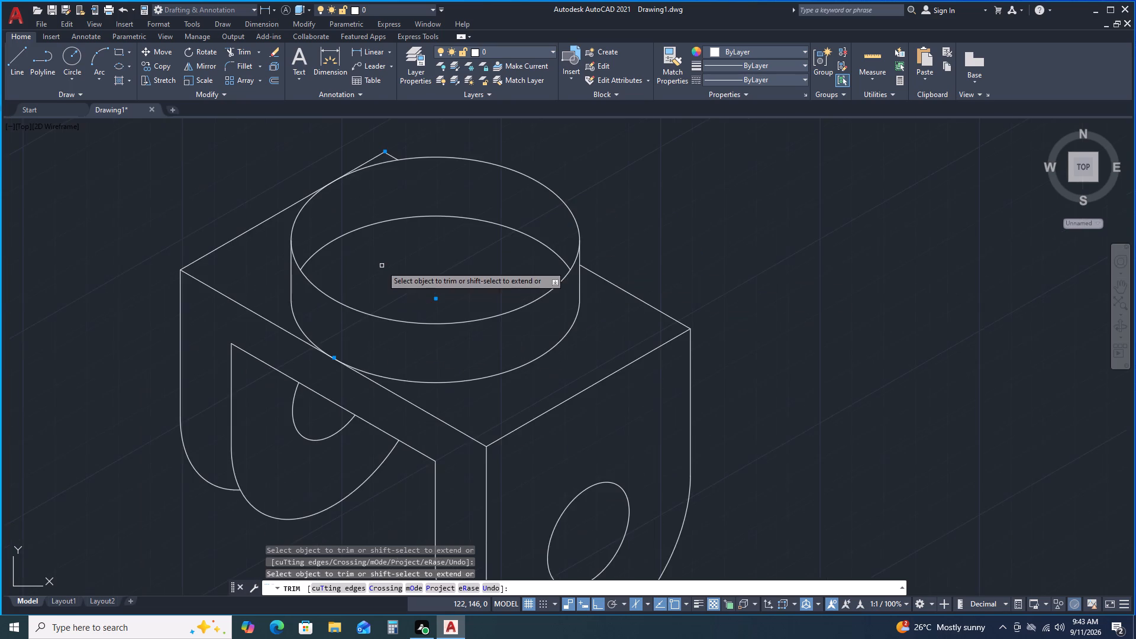
middle_drag(382, 263, 366, 357)
key(space)
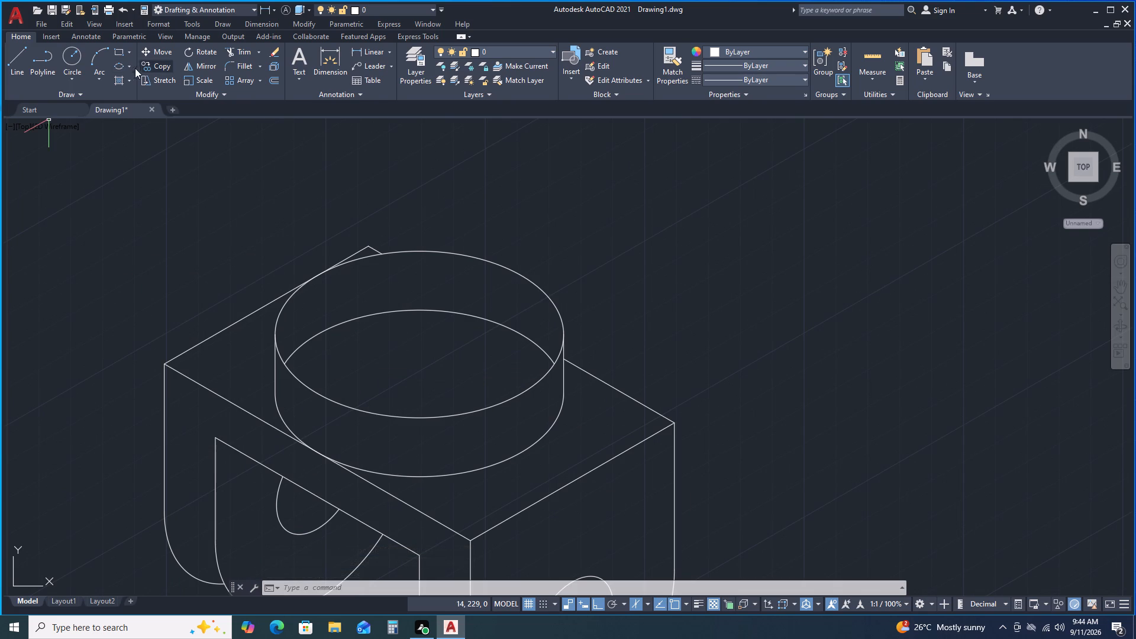
Draw a 30 mm radius isocircle on the top isoplane, centred on the boss's upper circle.
click(120, 67)
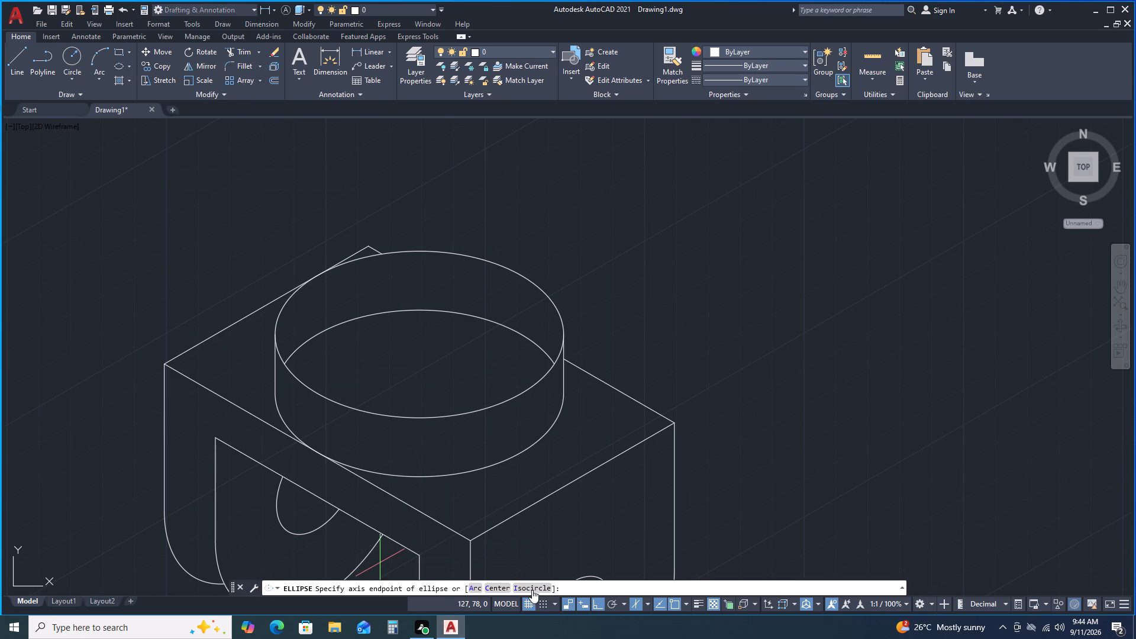
click(532, 590)
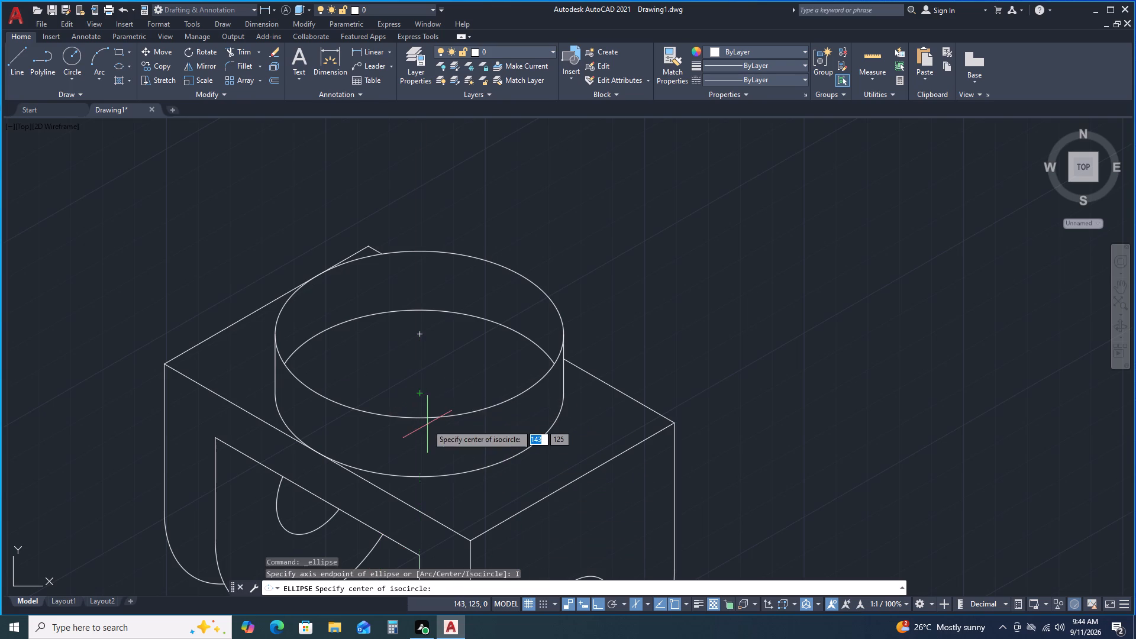
click(421, 333)
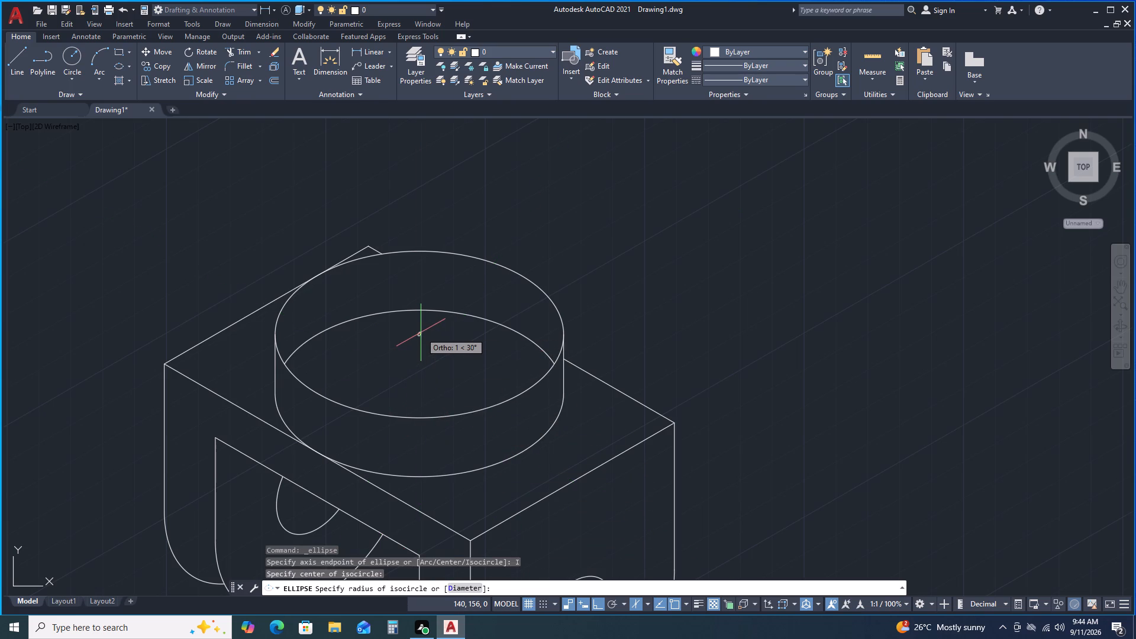
key(F5)
key(F5)
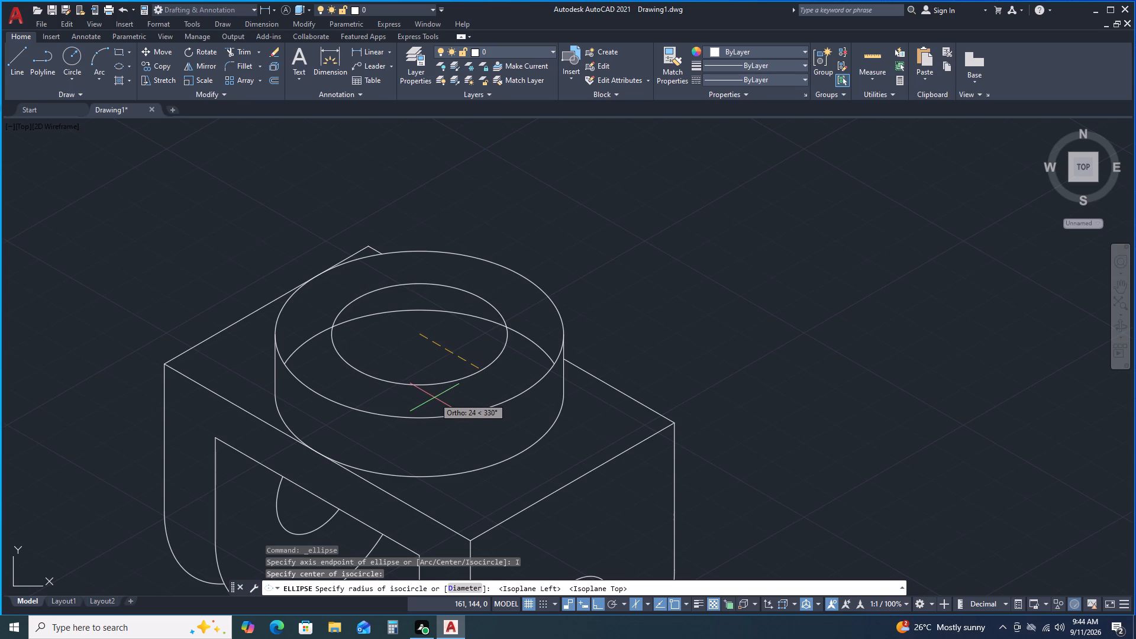
text(30)
key(Return)
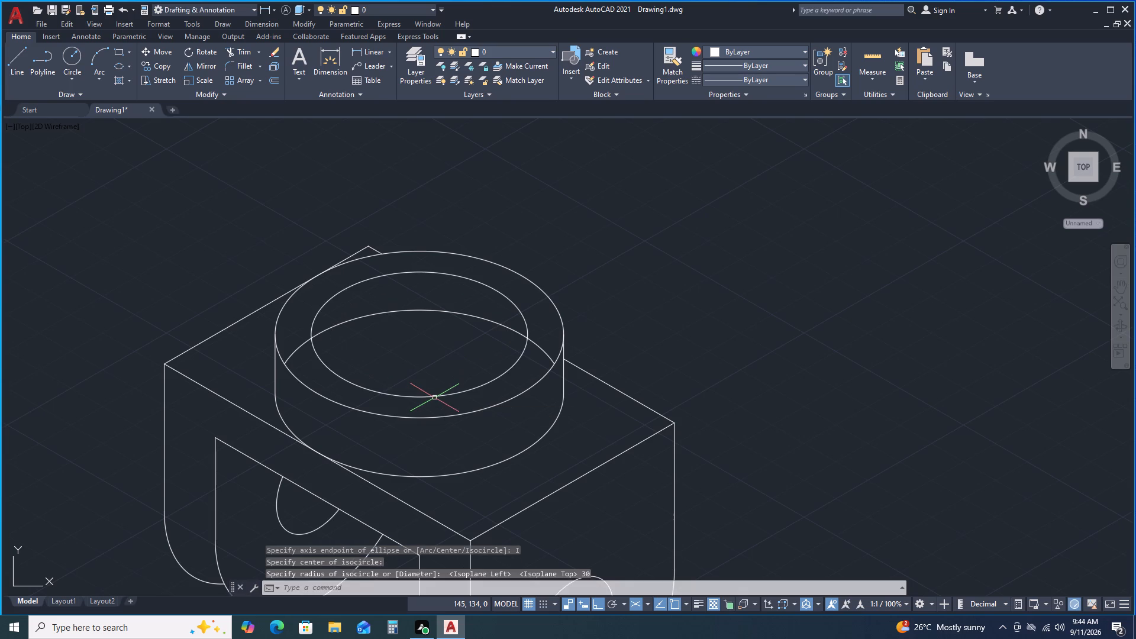
Trim both ends of the base circle's back arc where they extend outside the 30 mm radius bore circle.
double_click(244, 54)
click(298, 351)
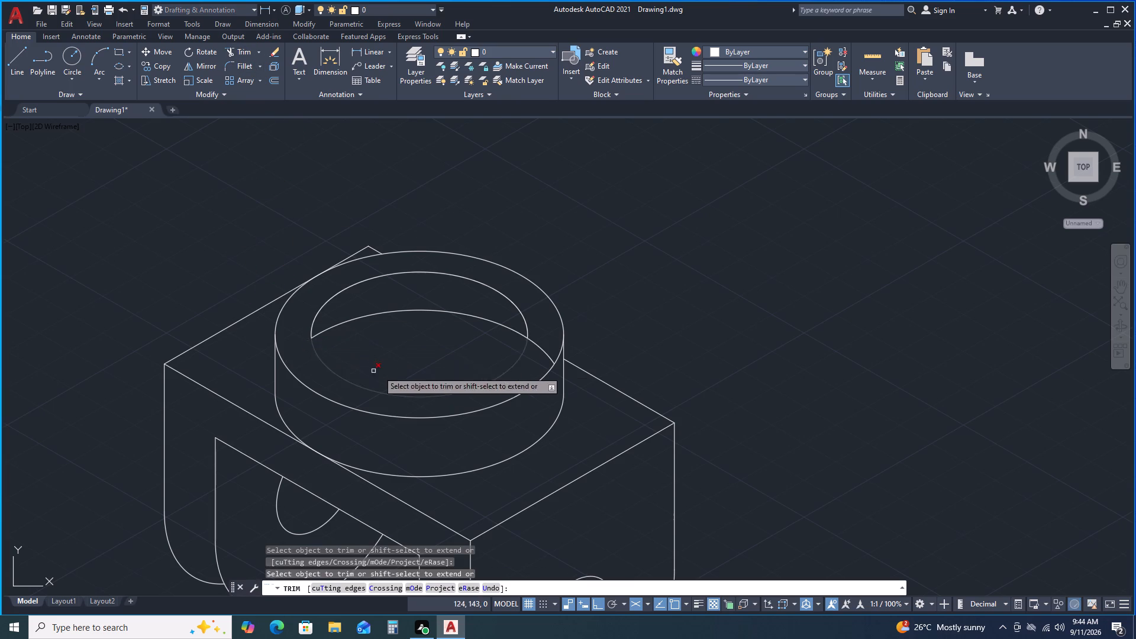
click(544, 350)
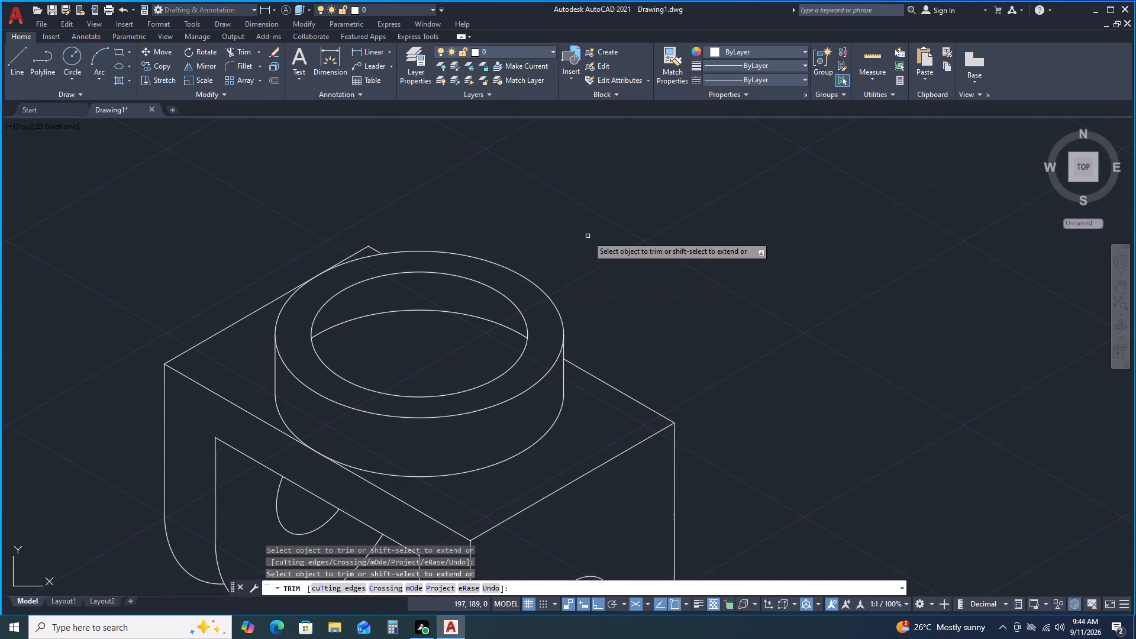
key(space)
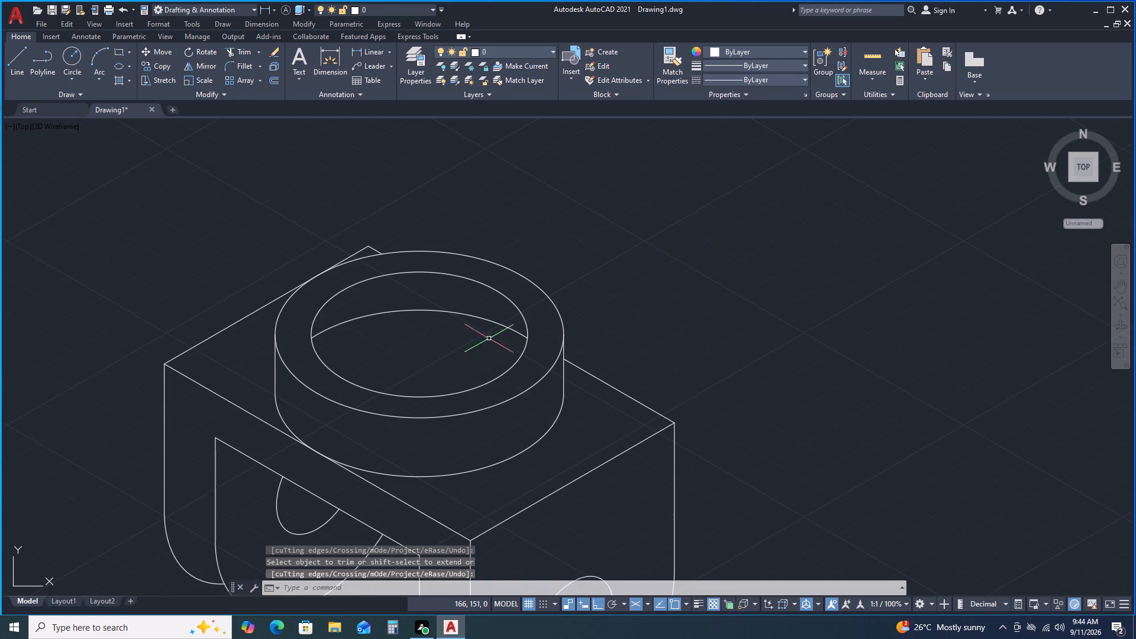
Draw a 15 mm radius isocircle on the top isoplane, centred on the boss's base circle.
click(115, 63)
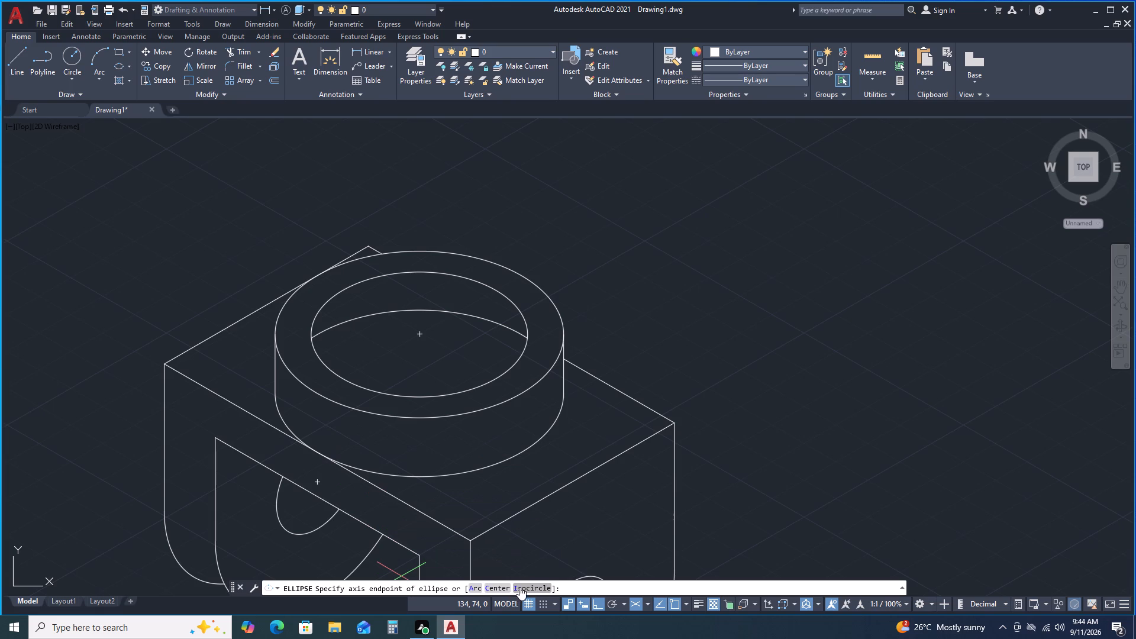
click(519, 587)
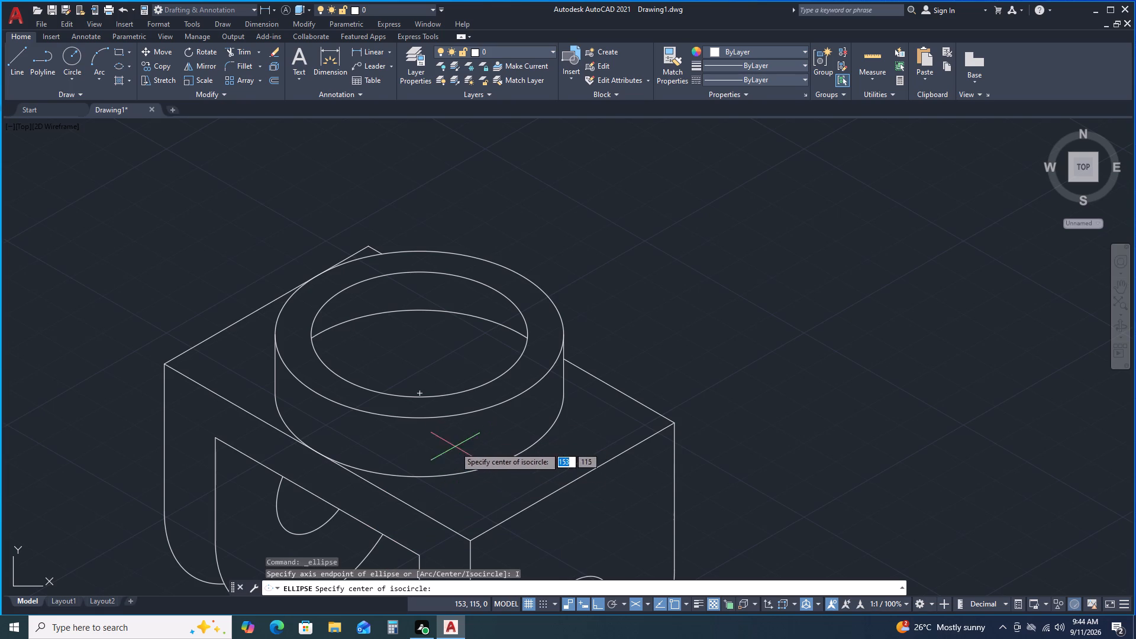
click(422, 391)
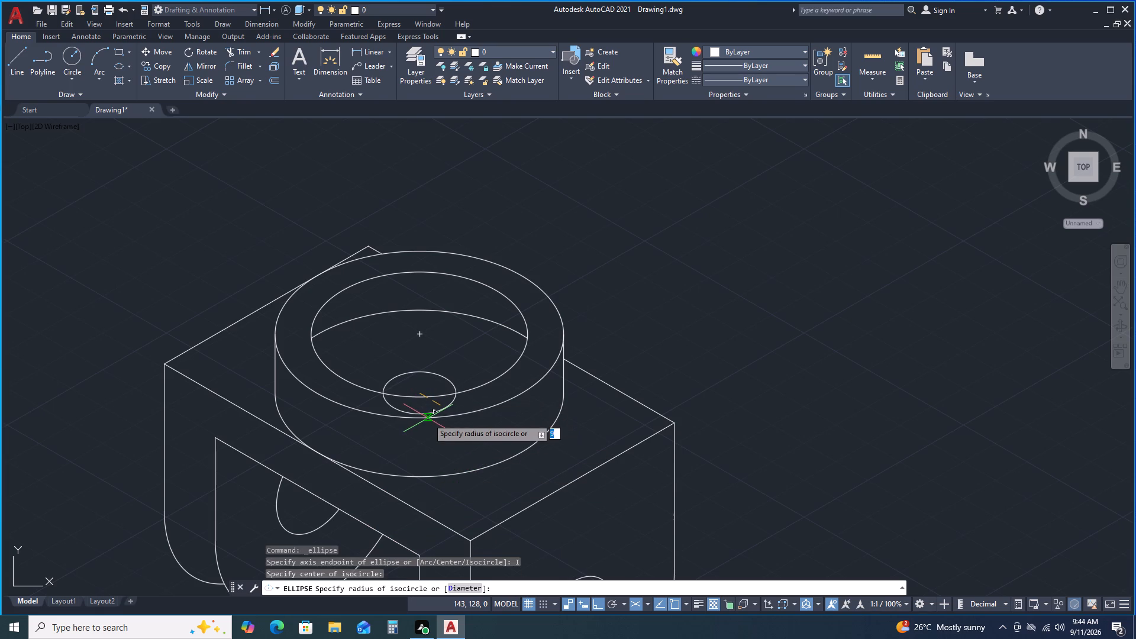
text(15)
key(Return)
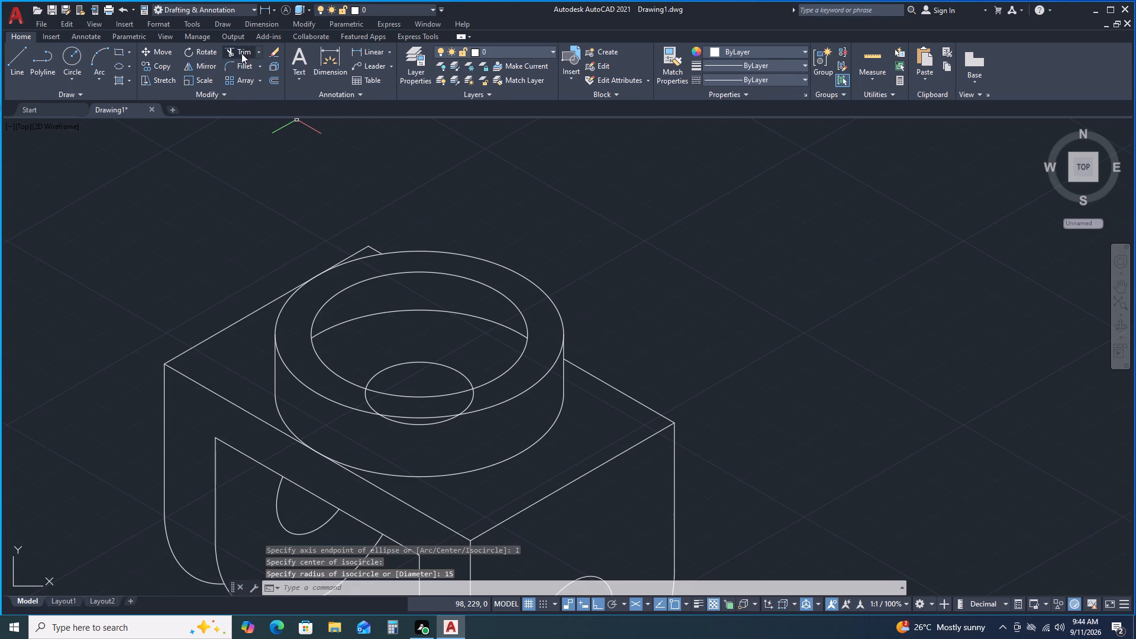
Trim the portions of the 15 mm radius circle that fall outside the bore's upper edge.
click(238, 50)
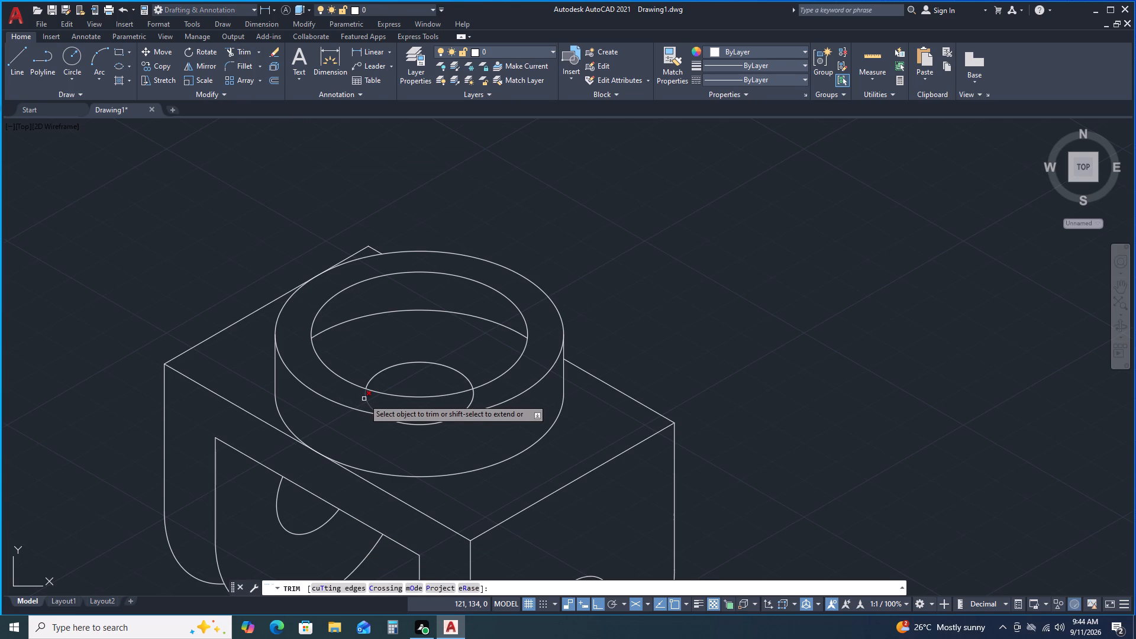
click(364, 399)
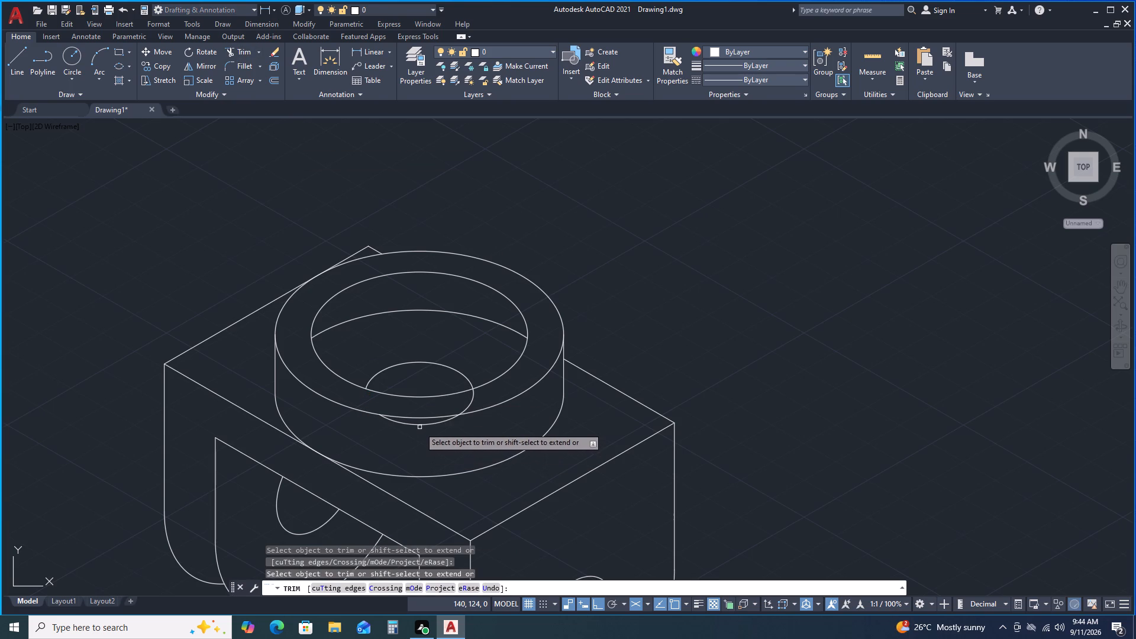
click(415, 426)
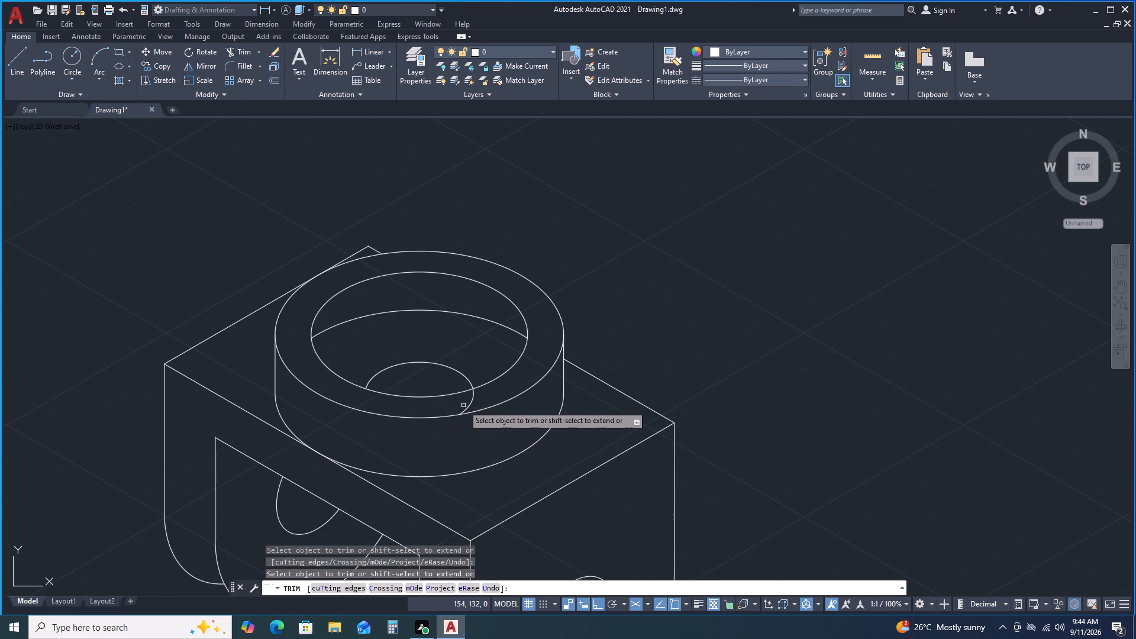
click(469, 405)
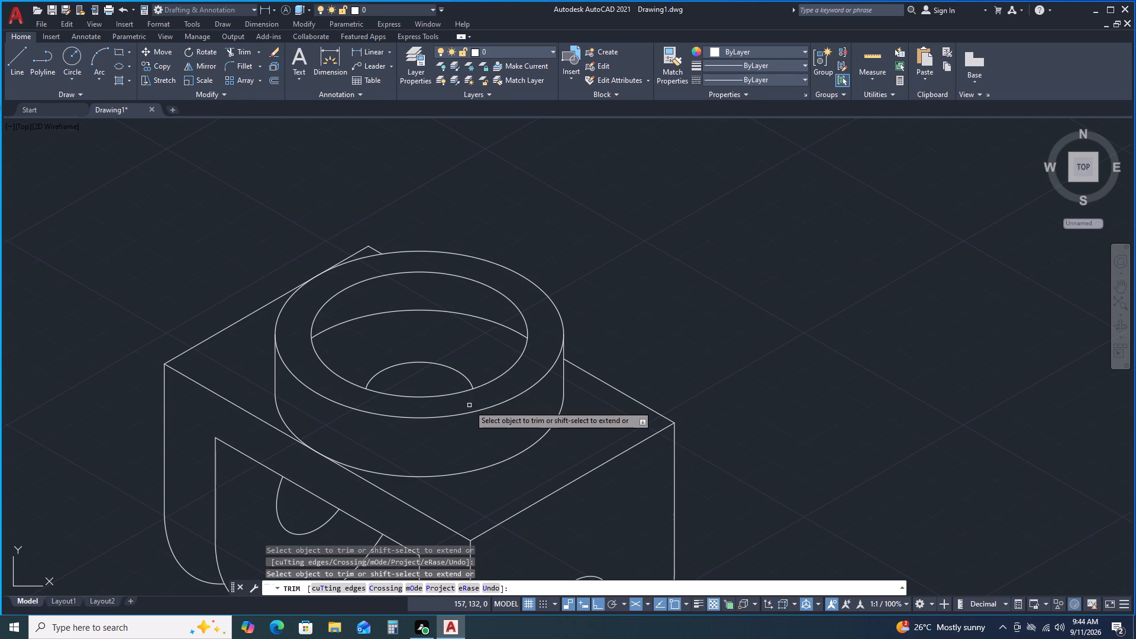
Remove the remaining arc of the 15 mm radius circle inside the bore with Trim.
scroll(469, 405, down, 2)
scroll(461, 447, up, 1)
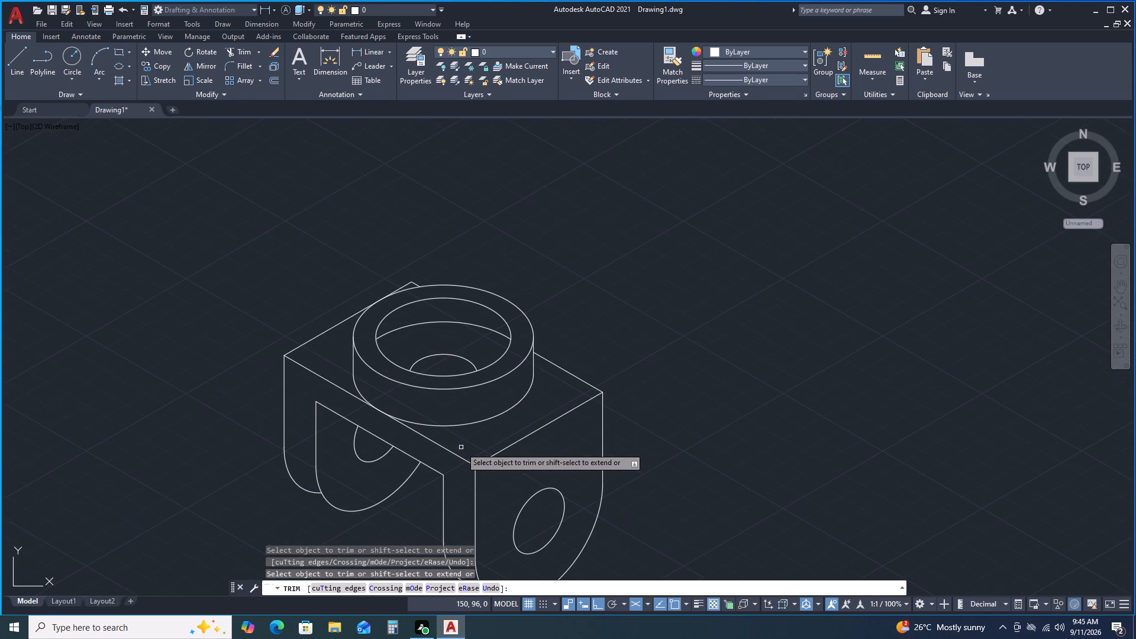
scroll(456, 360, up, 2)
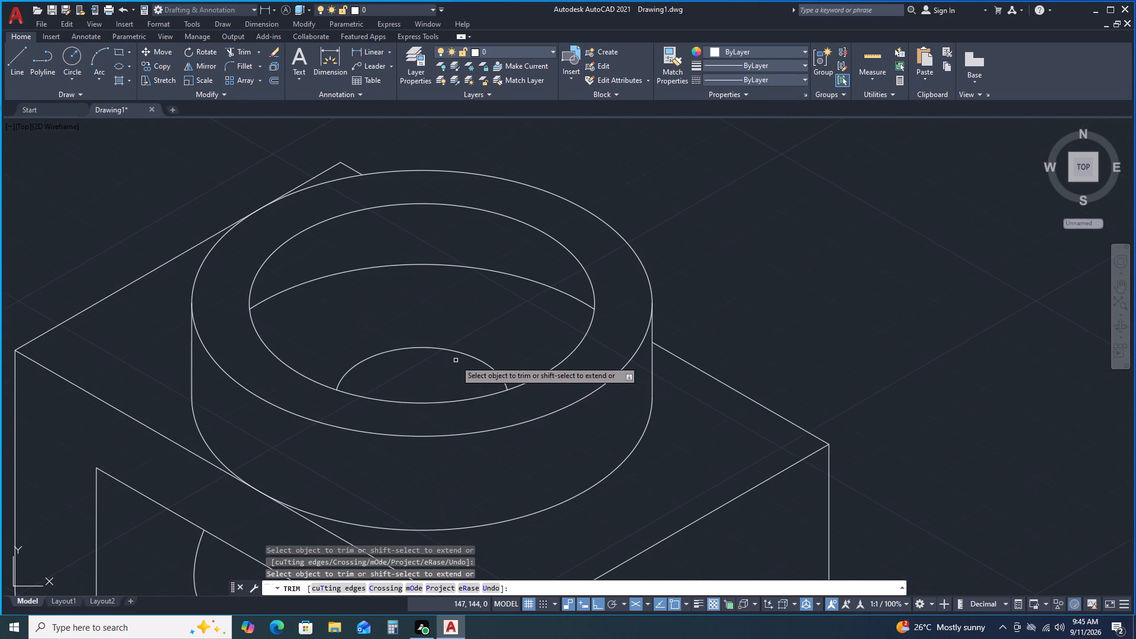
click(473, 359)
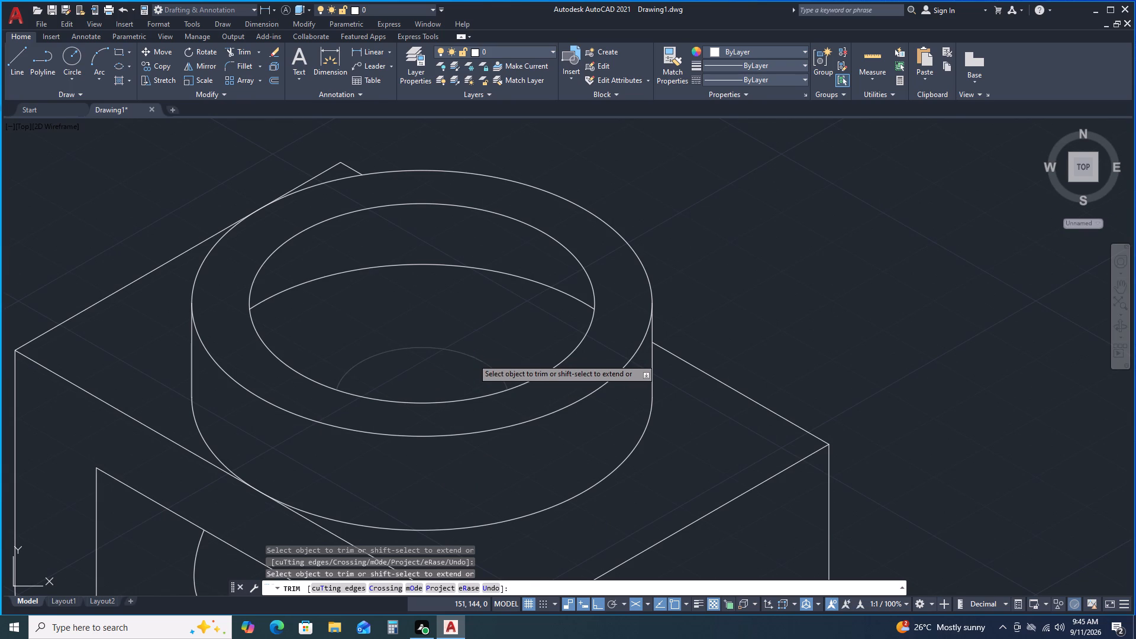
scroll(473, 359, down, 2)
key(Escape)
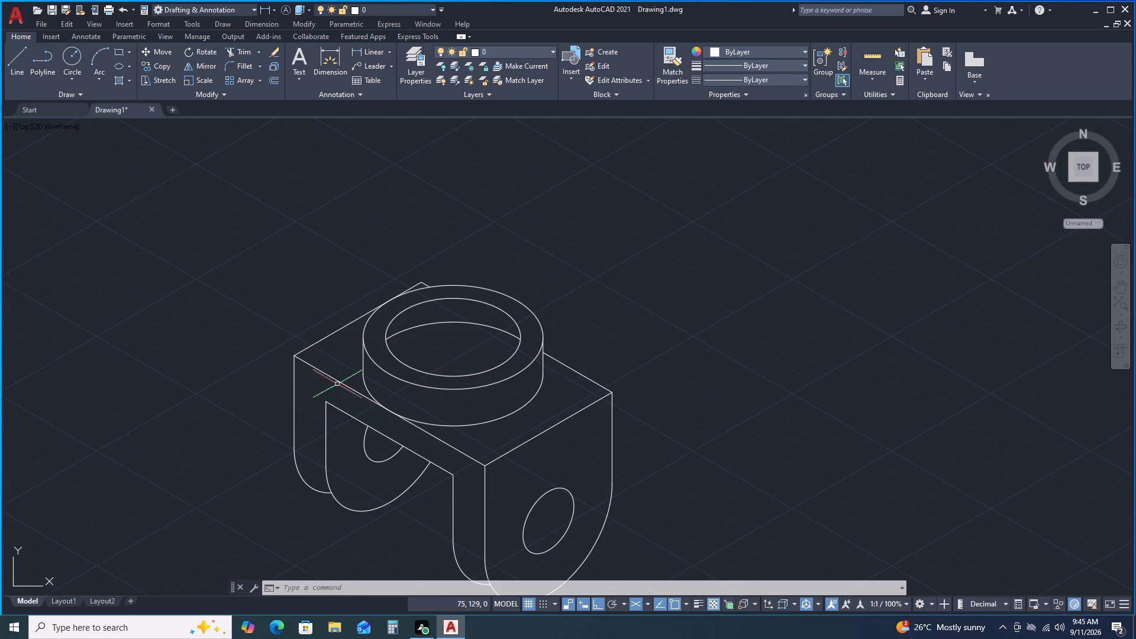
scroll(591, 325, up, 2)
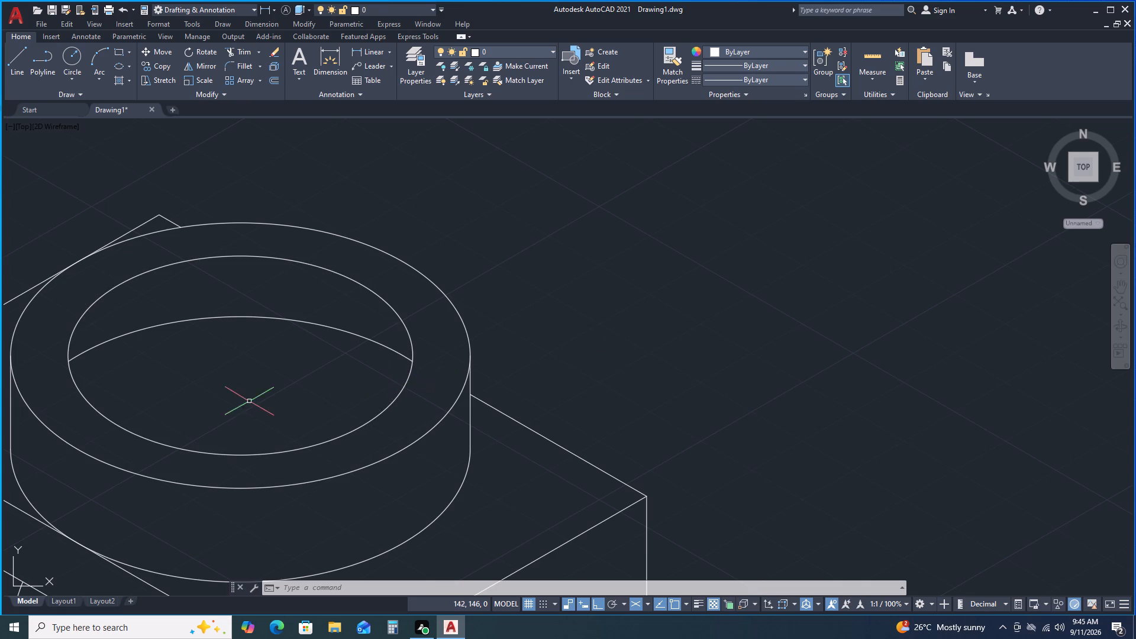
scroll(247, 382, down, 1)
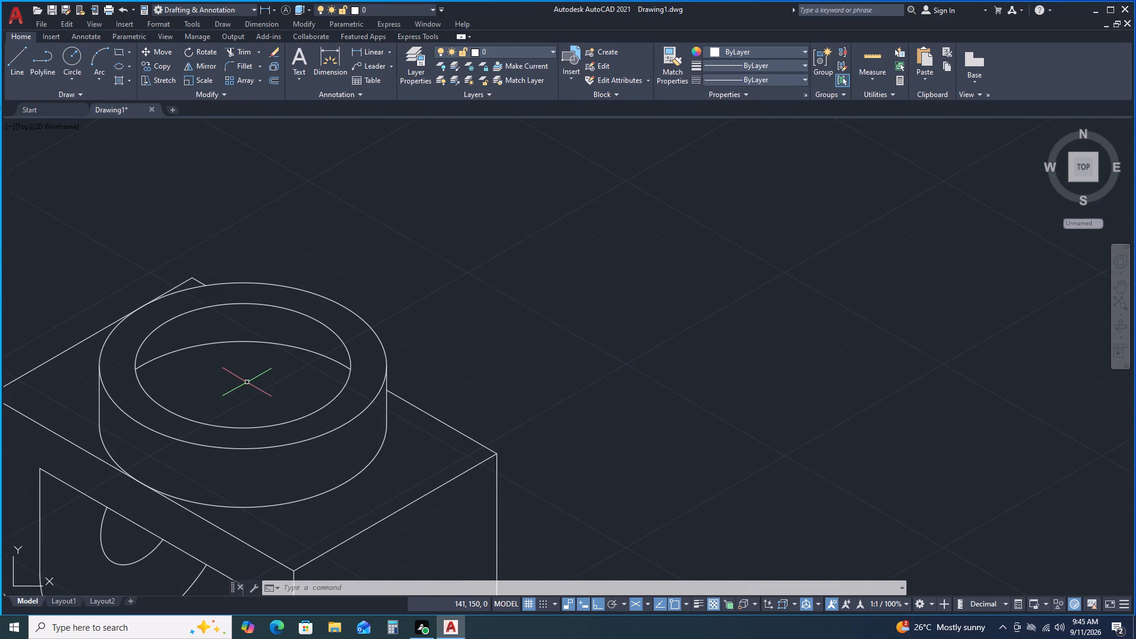
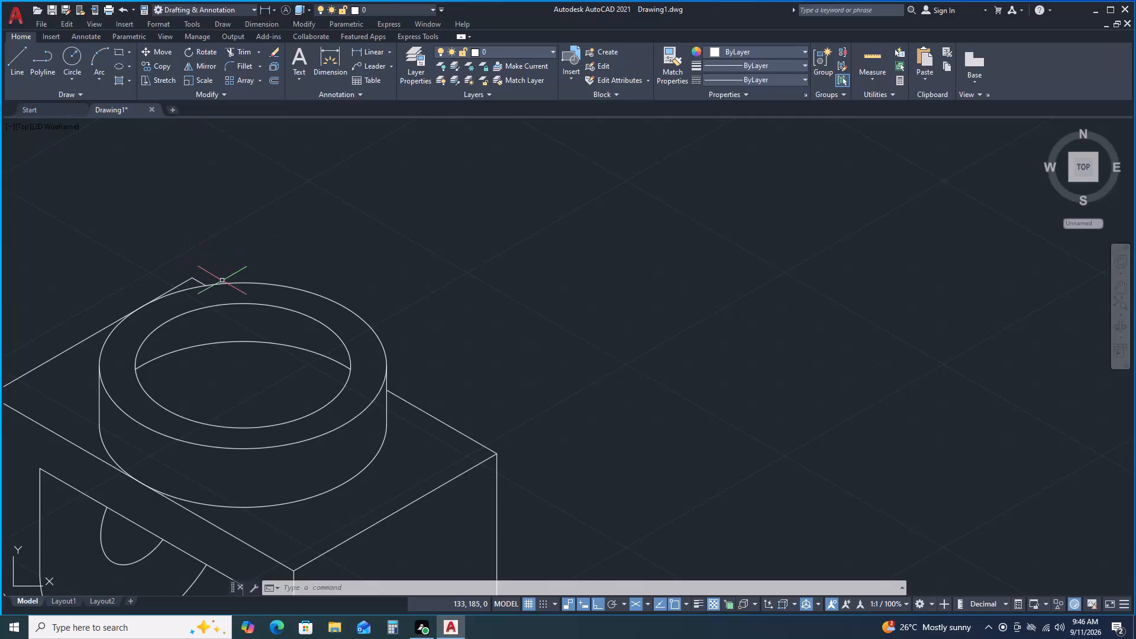
Erase the leftover back arc of the boss's base circle inside the bore.
click(197, 345)
right_click(197, 345)
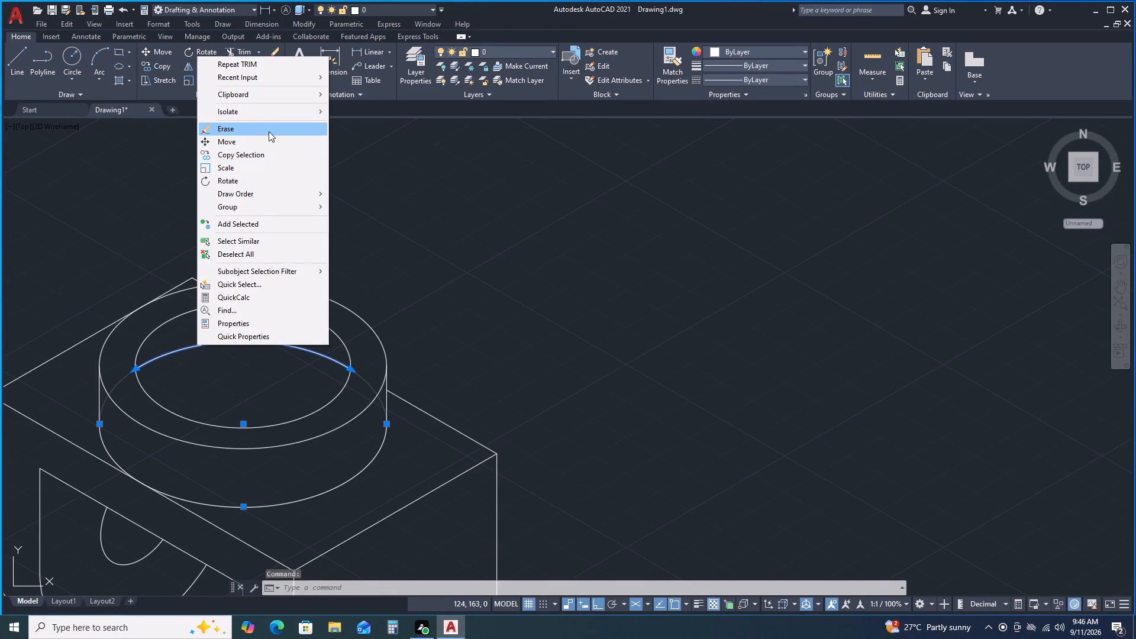
click(269, 131)
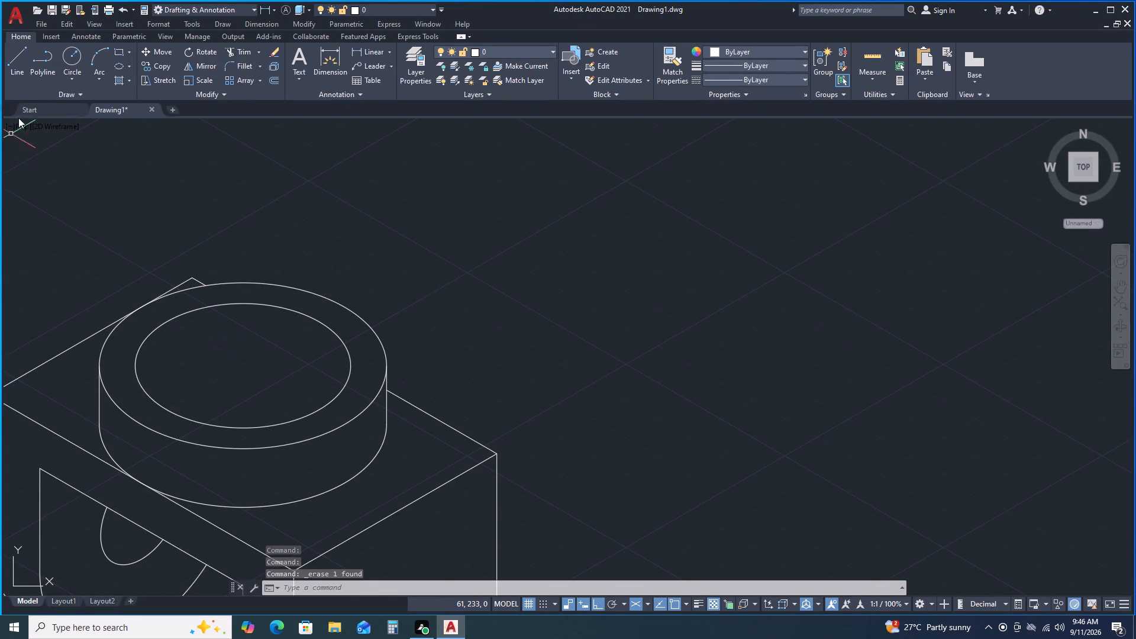
Draw a 15 mm radius isocircle on the top isoplane, centred on the boss's top face.
click(120, 63)
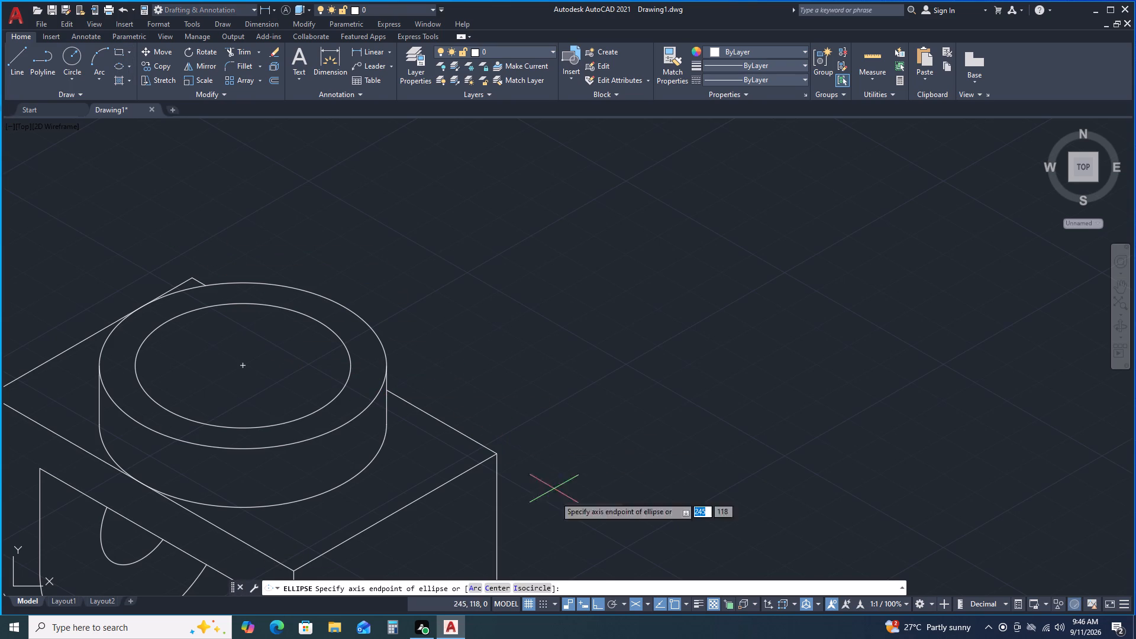
click(524, 590)
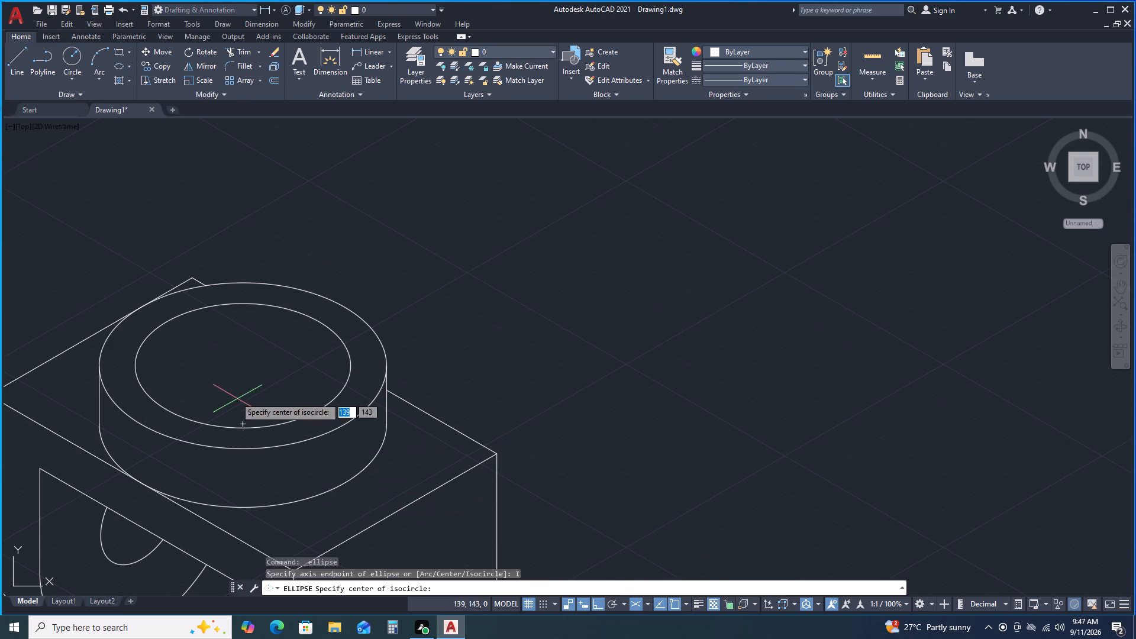
click(241, 368)
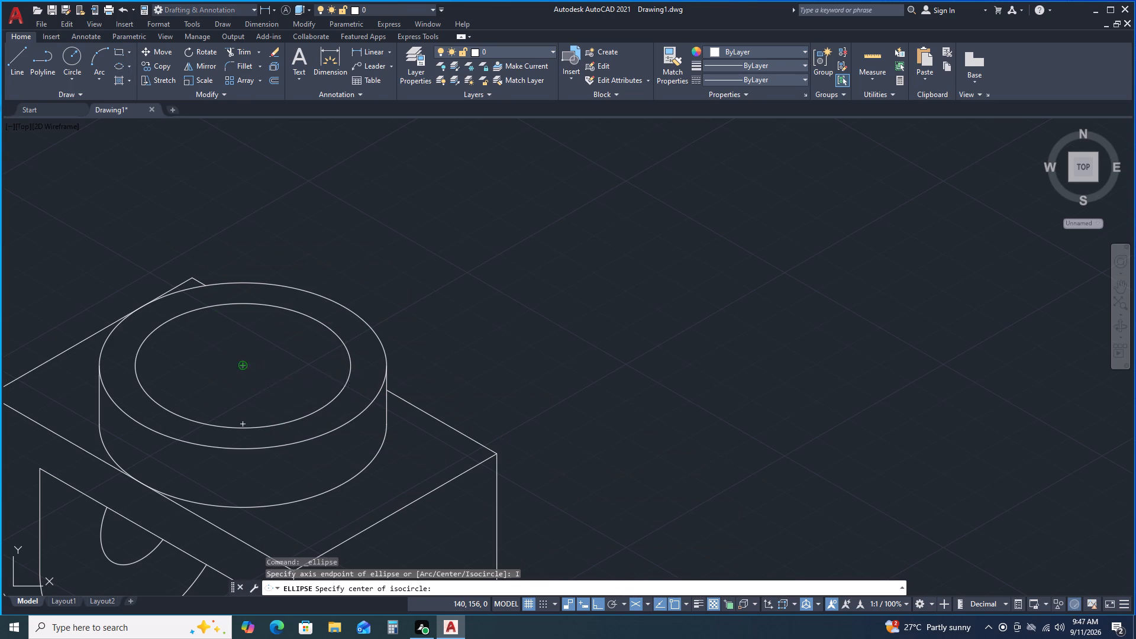
text(15)
key(Return)
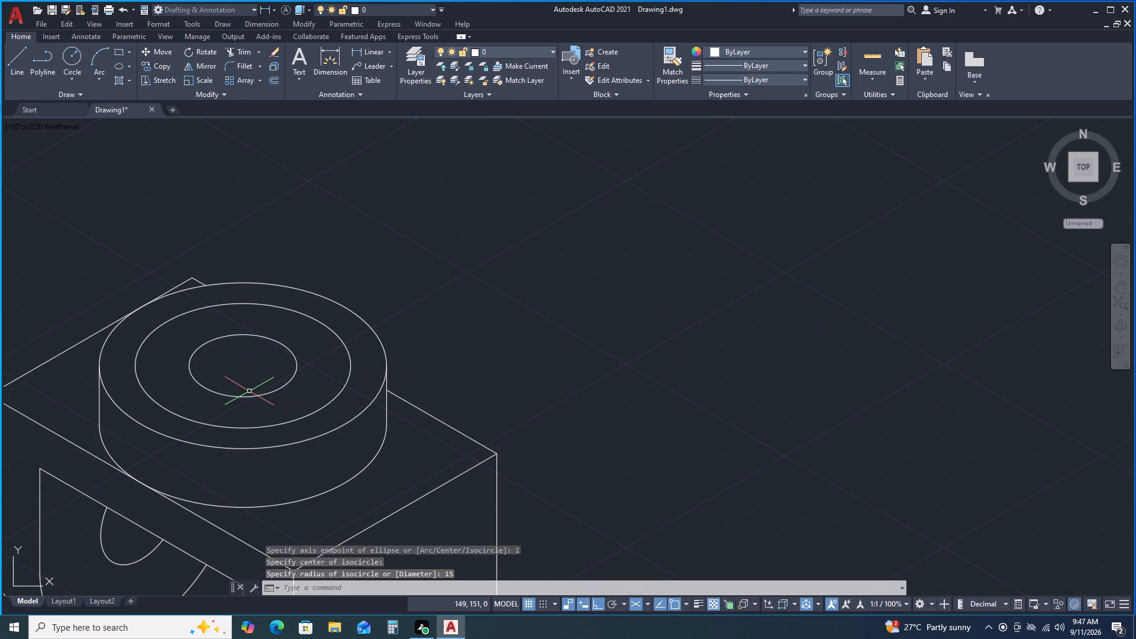
Copy the 30 mm and 15 mm radius circles straight down 15 mm from their common centre, using the right isoplane.
click(156, 330)
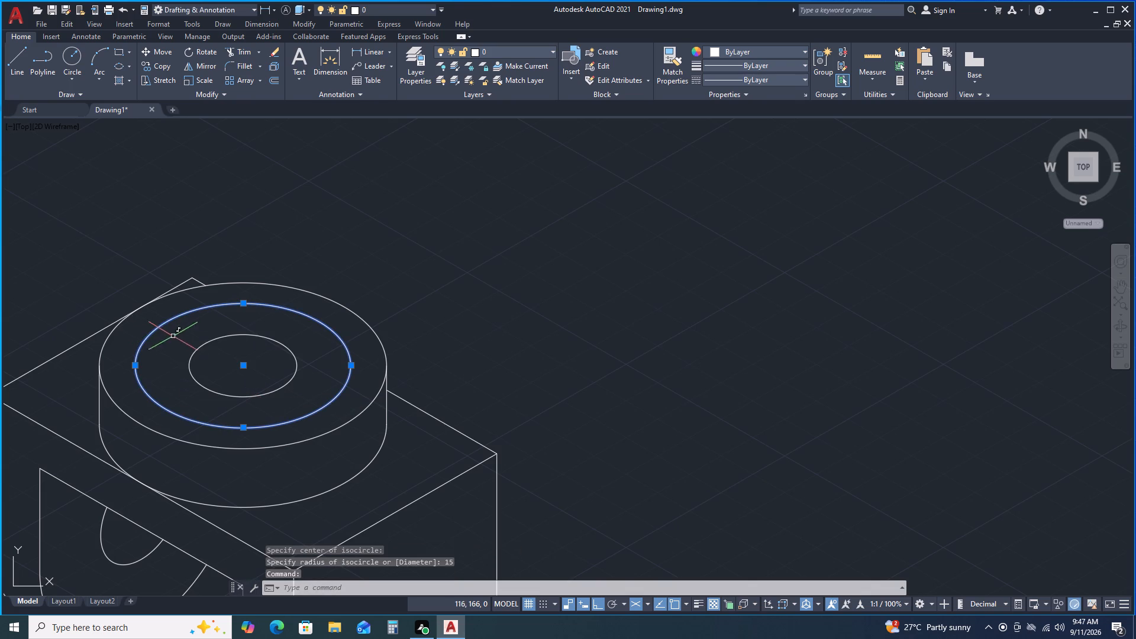
click(191, 355)
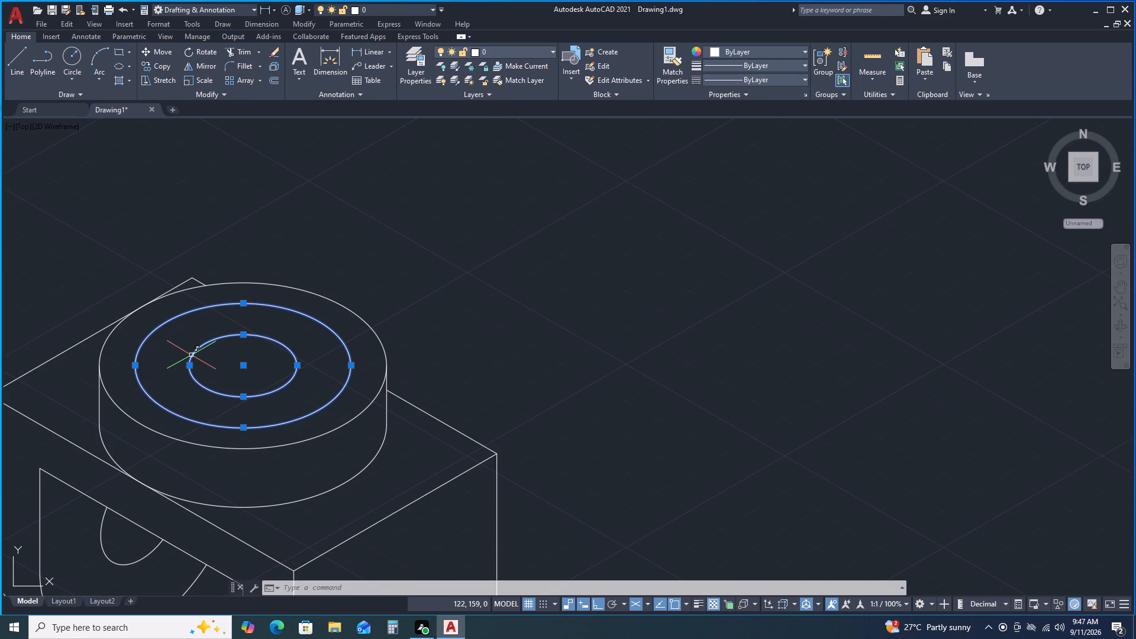
right_click(211, 355)
click(259, 187)
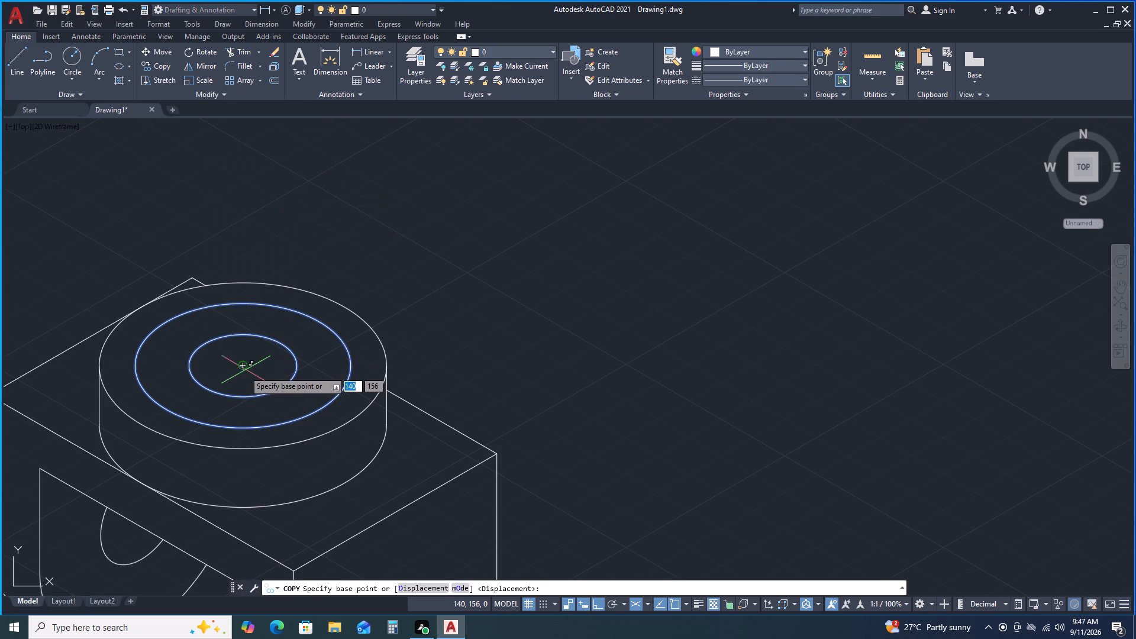
click(244, 362)
key(F5)
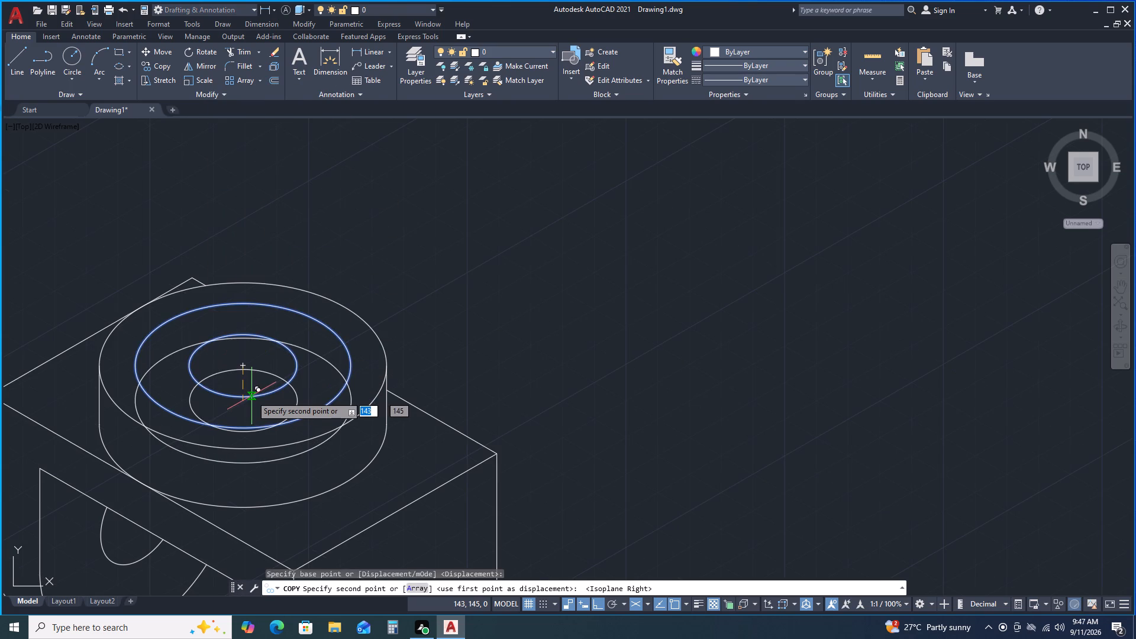
text(15)
key(Return)
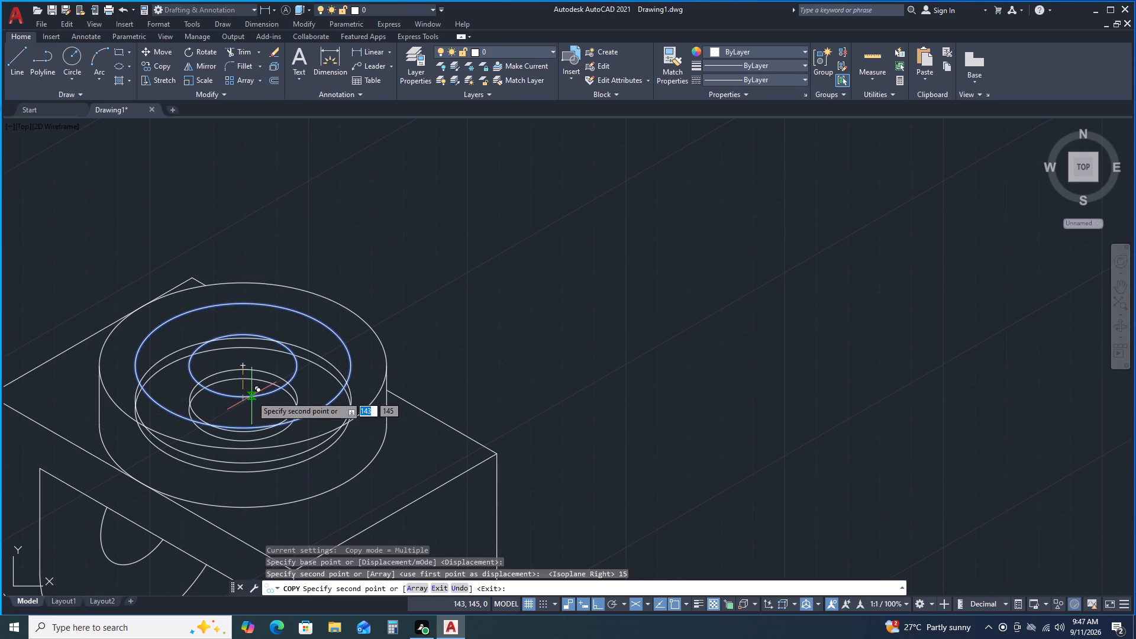
key(space)
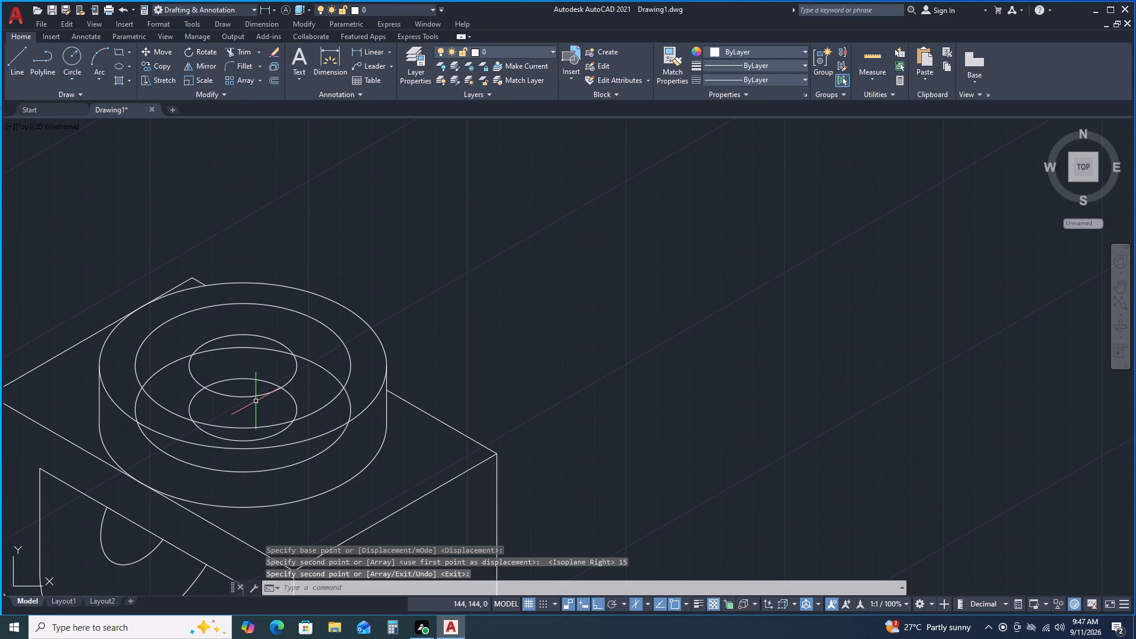
Trim the parts of the lowered 30 mm radius circle that fall outside the bore's upper edge.
click(243, 56)
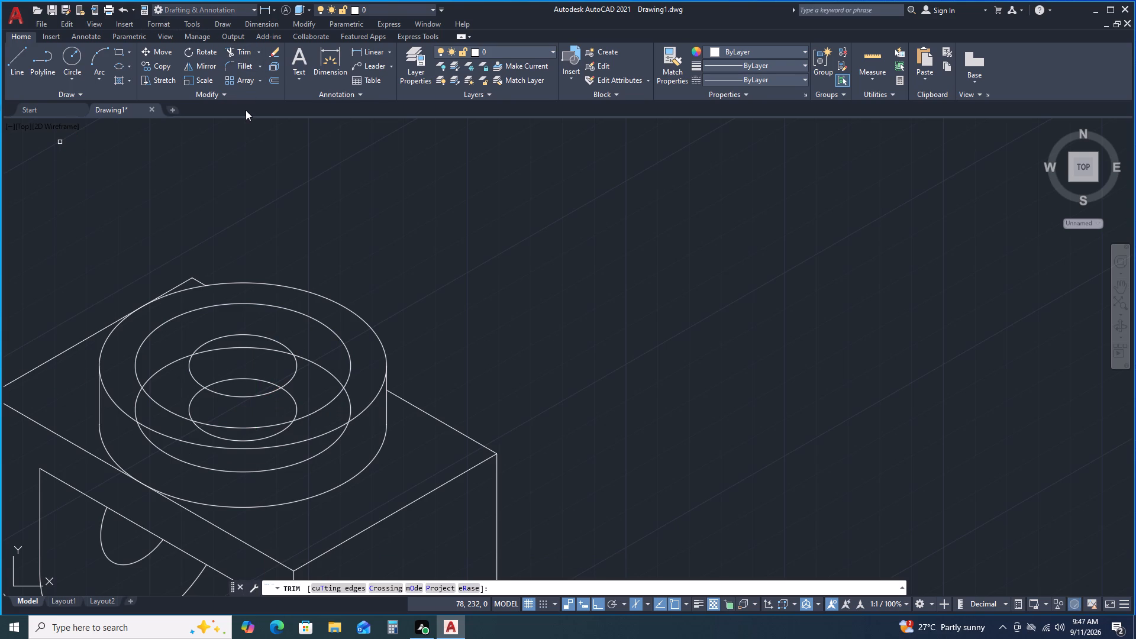
click(135, 402)
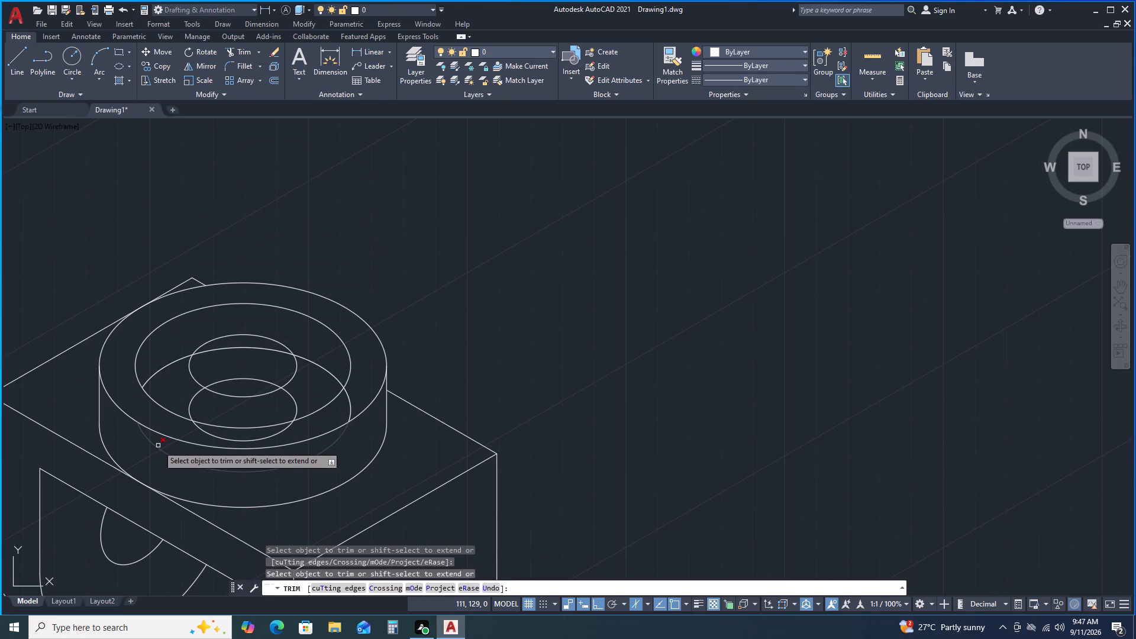
click(159, 448)
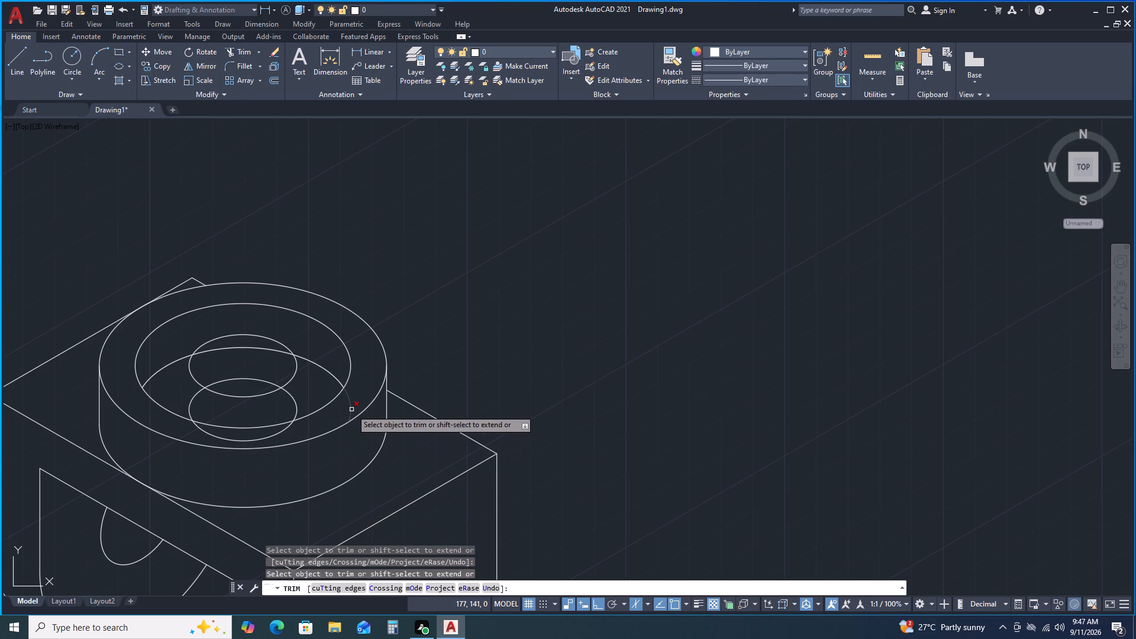
click(351, 408)
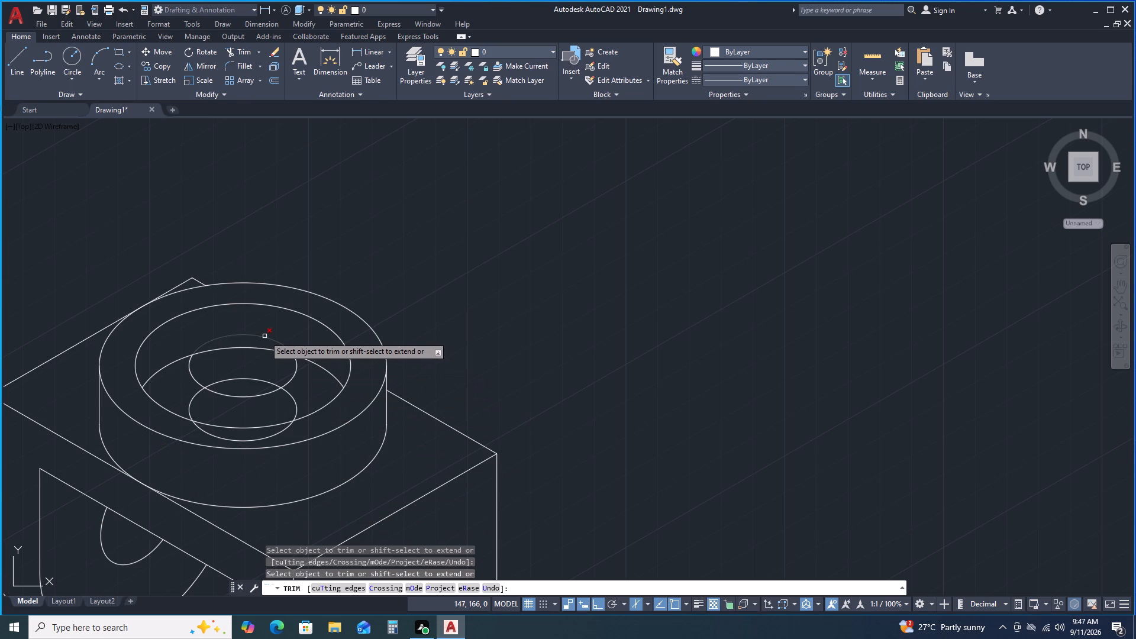
Remove all segments of the original upper 15 mm radius circle with Trim.
click(264, 336)
click(189, 368)
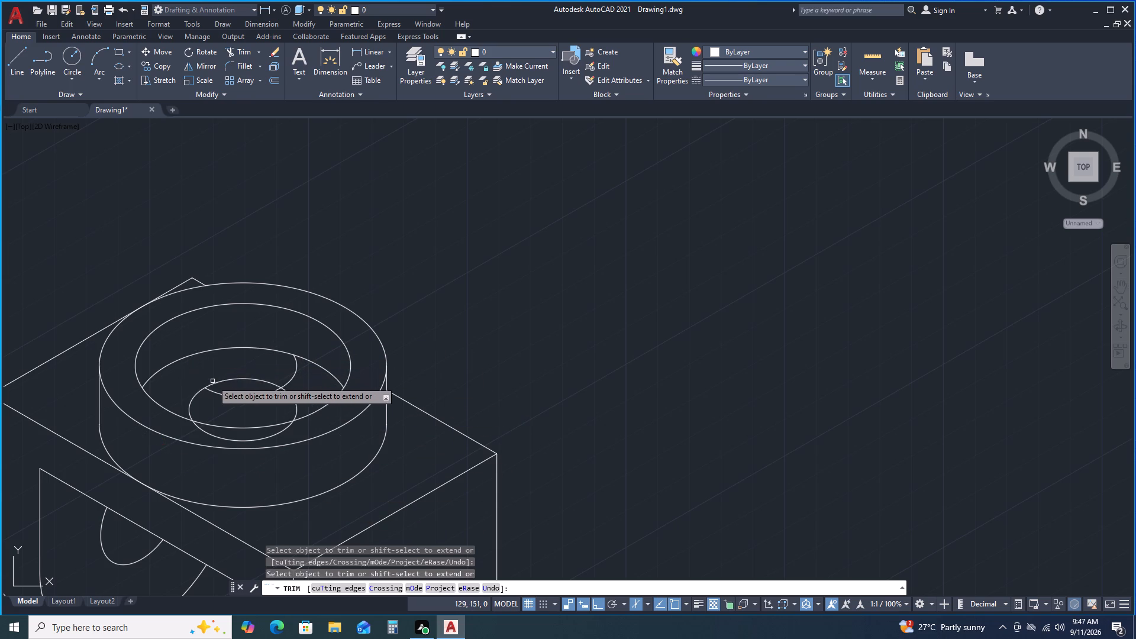
click(232, 398)
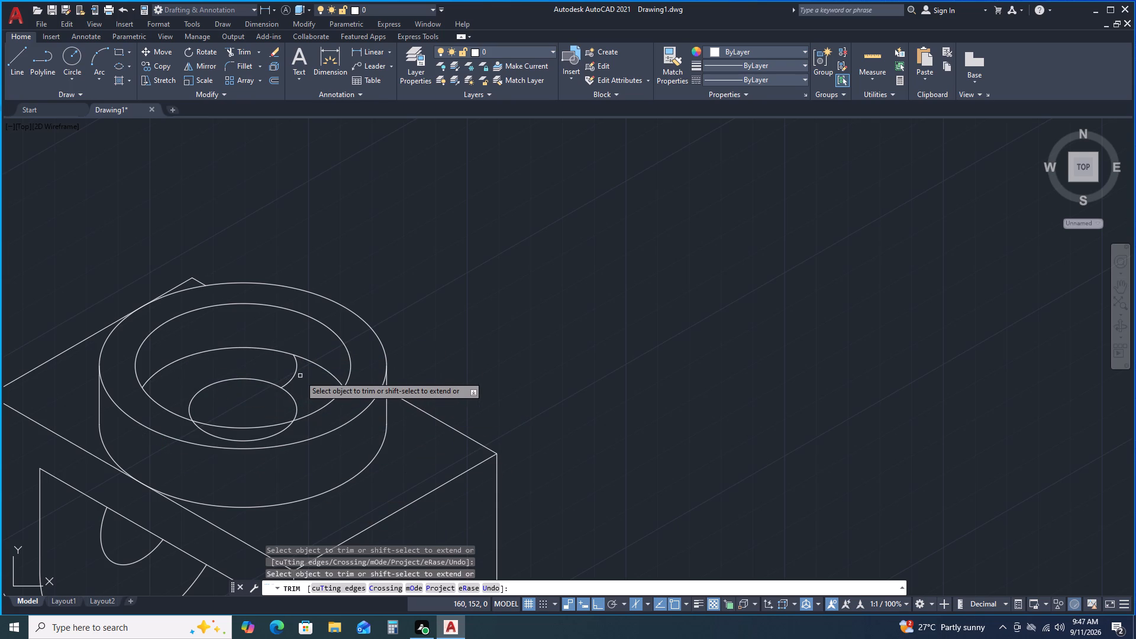
click(293, 376)
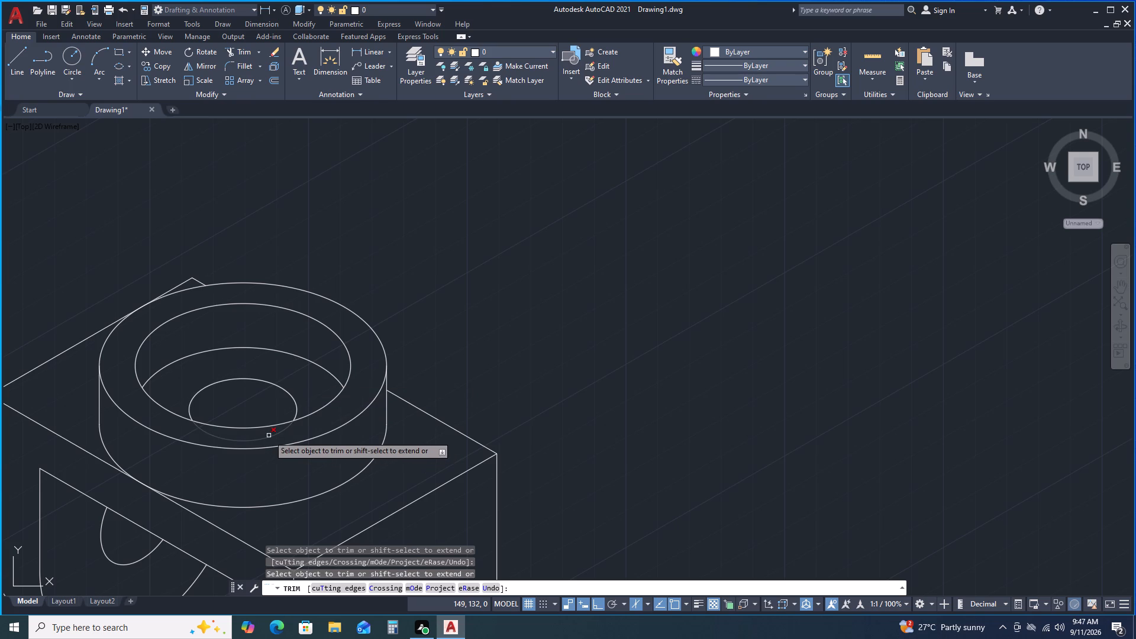
Trim the front part of the lowered 15 mm radius circle that extends beyond the bore's upper edge.
click(269, 435)
scroll(298, 285, down, 1)
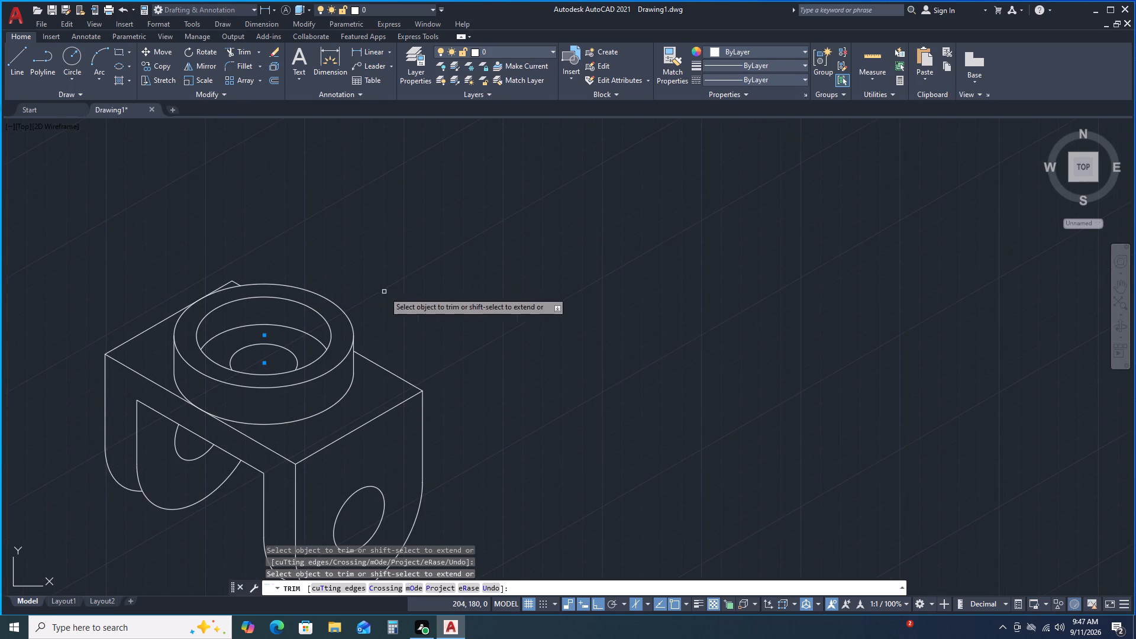
middle_drag(403, 292, 575, 295)
key(space)
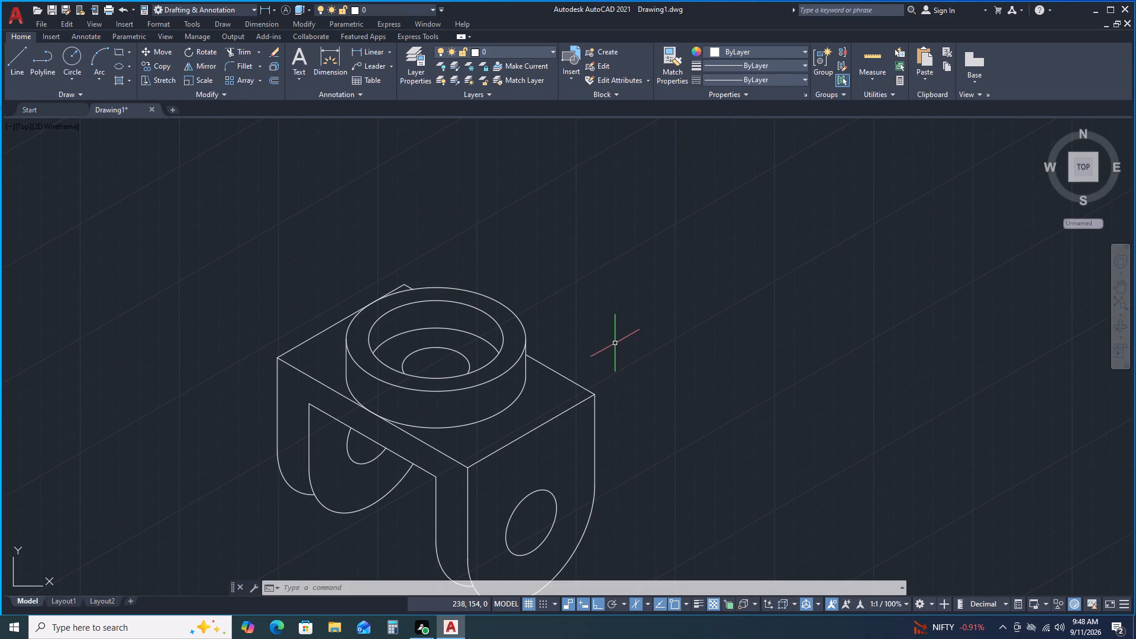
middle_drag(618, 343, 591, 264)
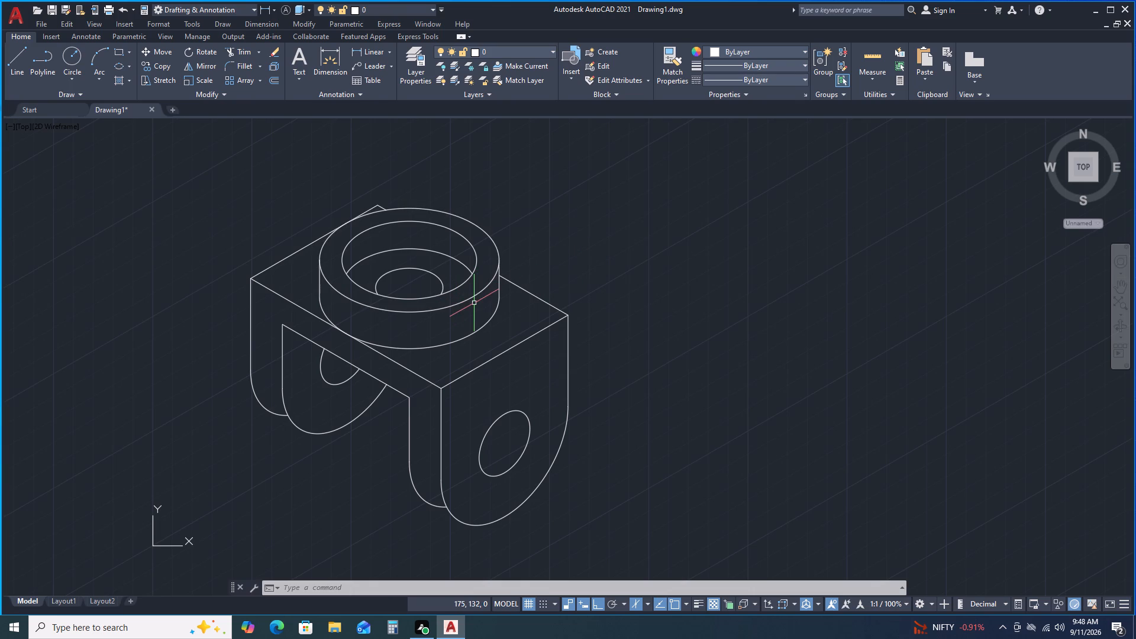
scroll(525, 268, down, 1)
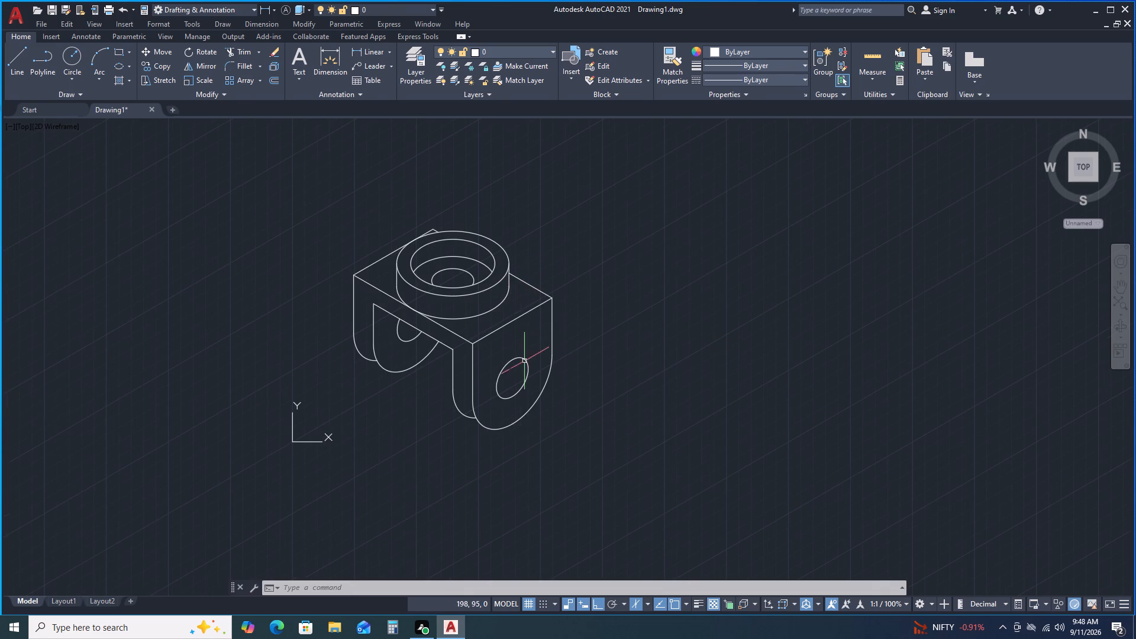
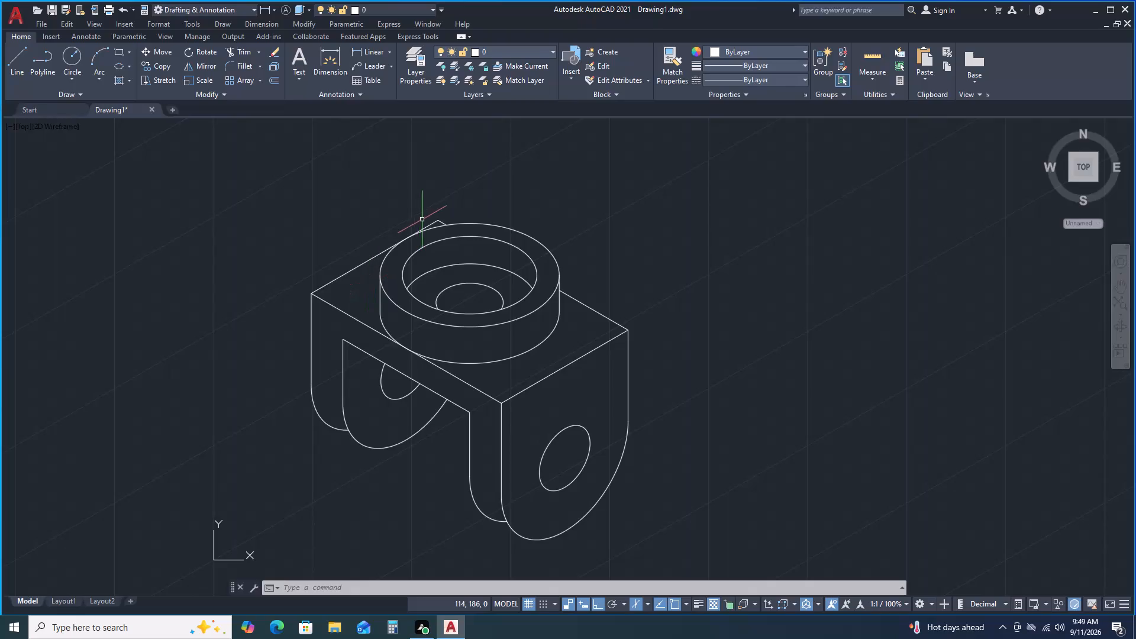
Examine the trimmed stepped bore in the boss up close and check the whole isometric bracket.
scroll(438, 293, down, 1)
scroll(439, 295, up, 3)
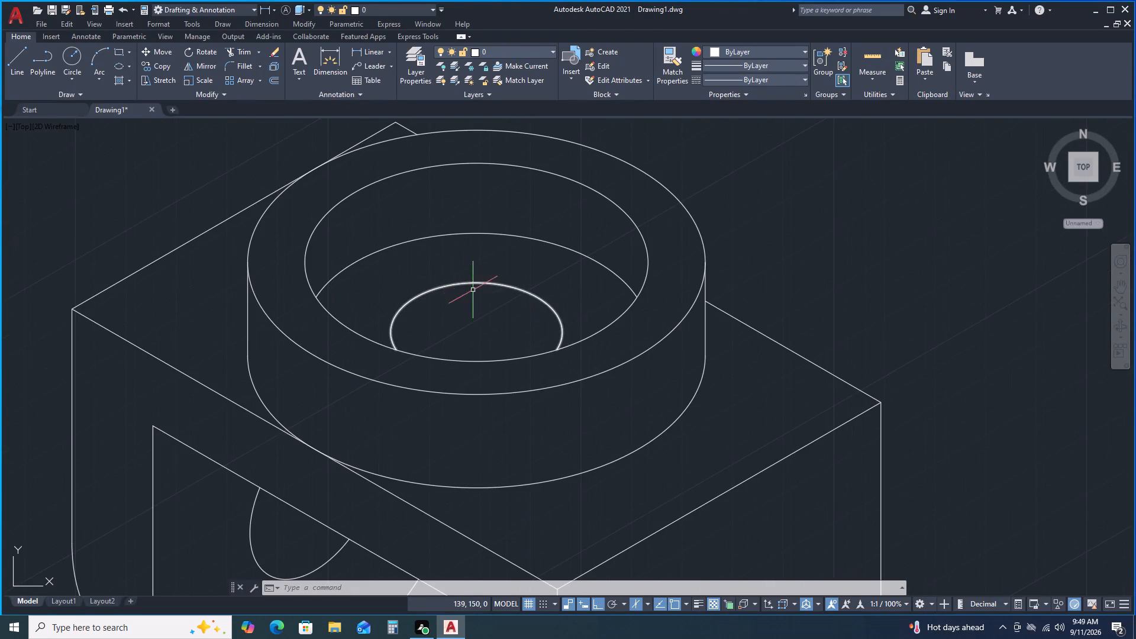
scroll(515, 333, up, 1)
scroll(637, 529, down, 1)
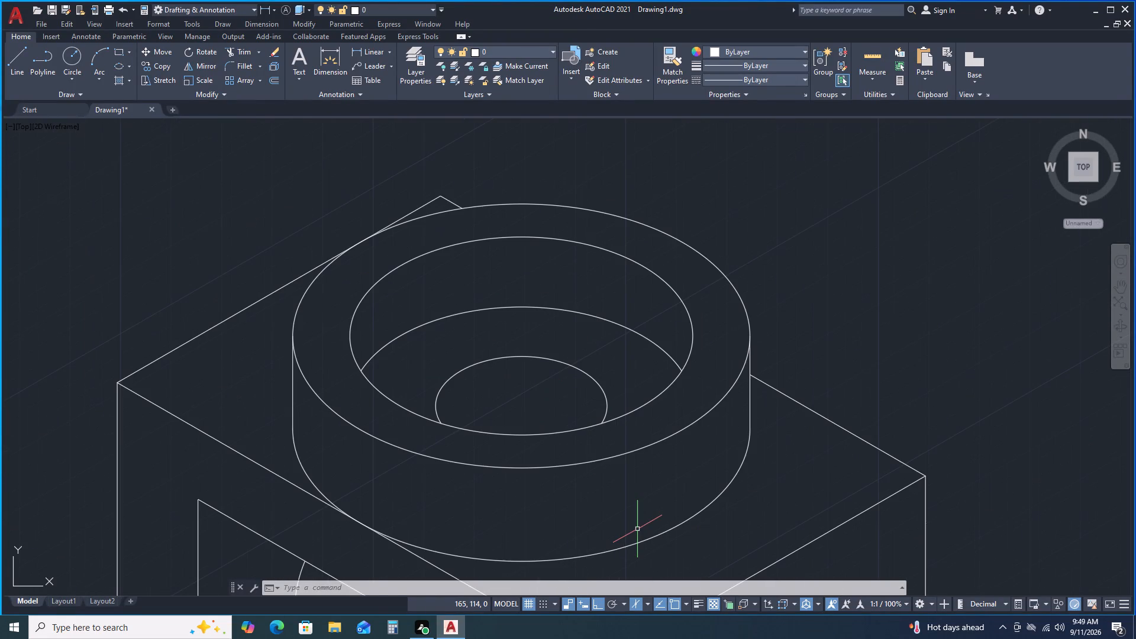
scroll(637, 529, down, 1)
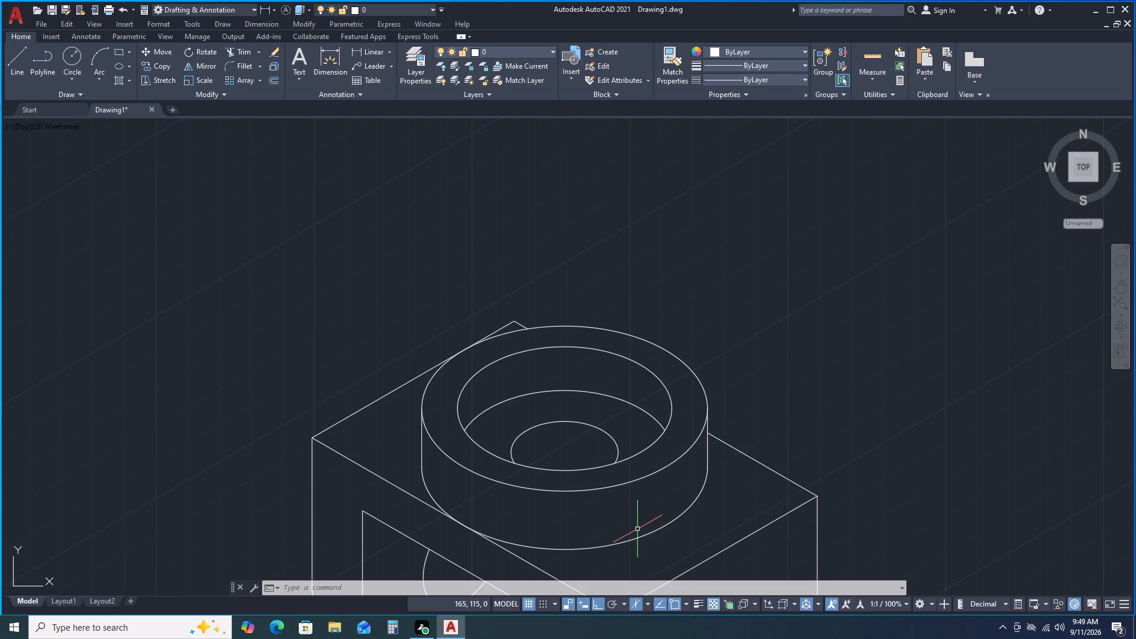
scroll(637, 529, down, 1)
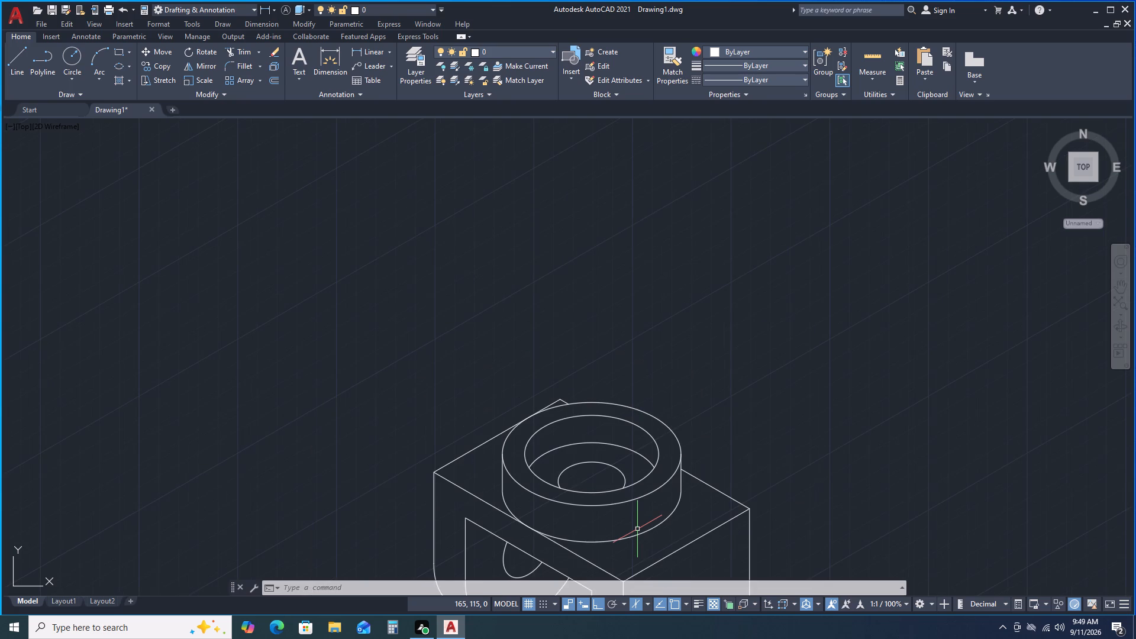
middle_drag(647, 540, 588, 293)
middle_click(588, 293)
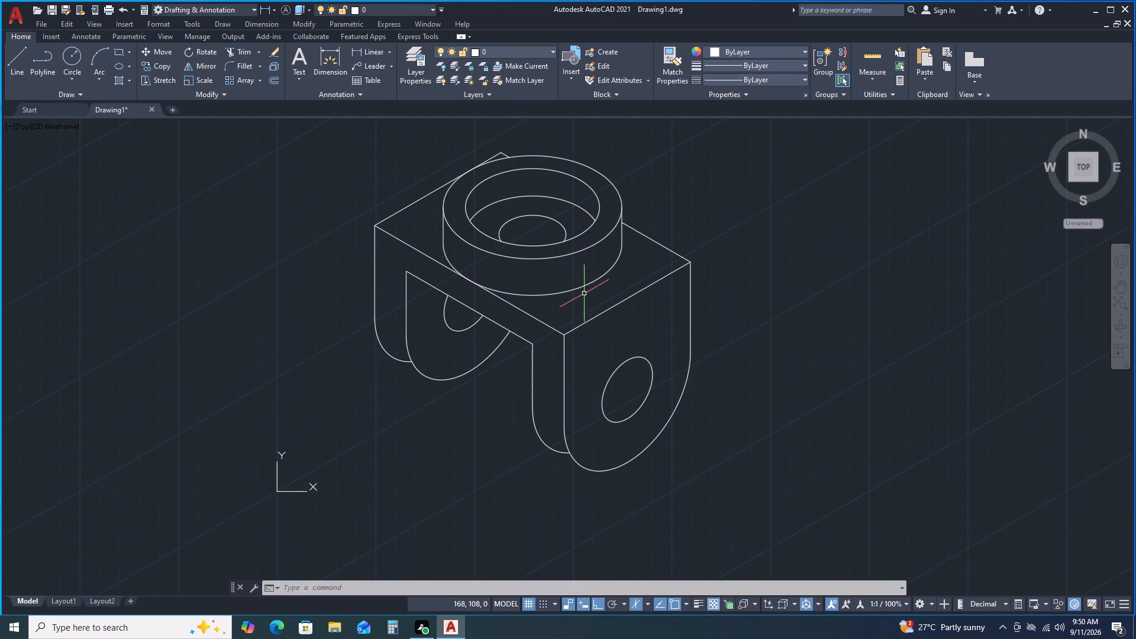
Start an aligned dimension for the isometric bracket.
click(390, 52)
click(385, 89)
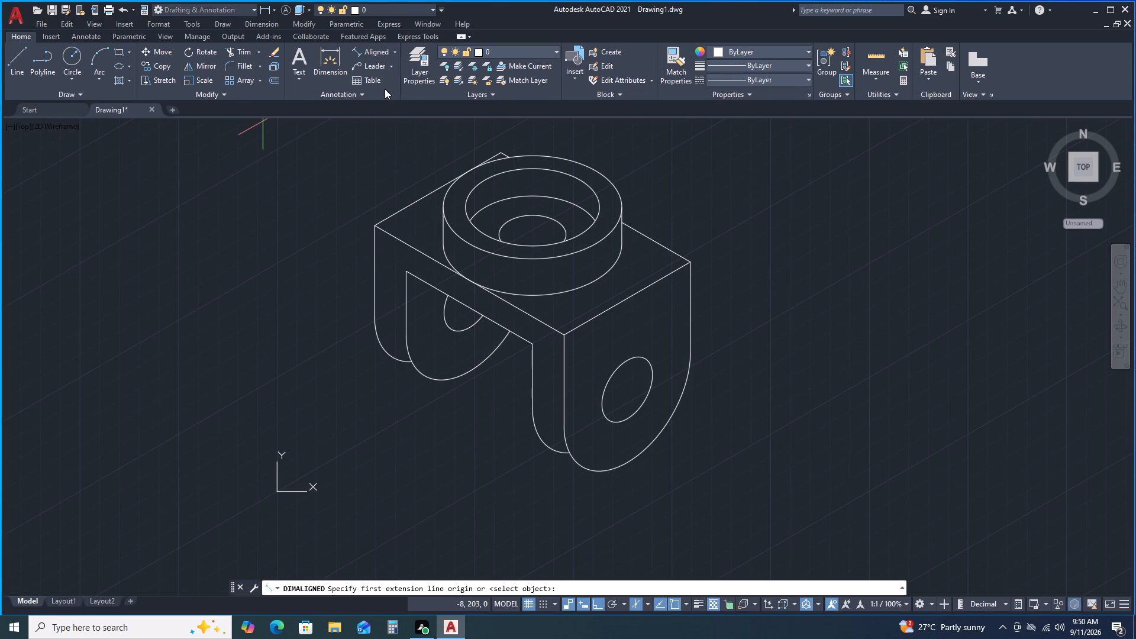
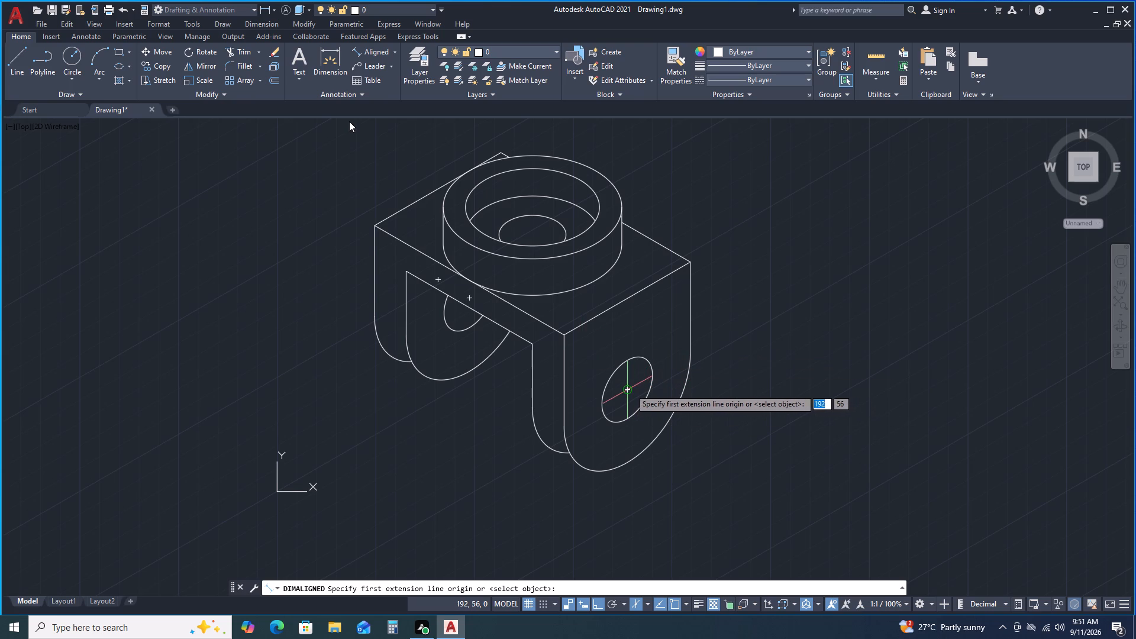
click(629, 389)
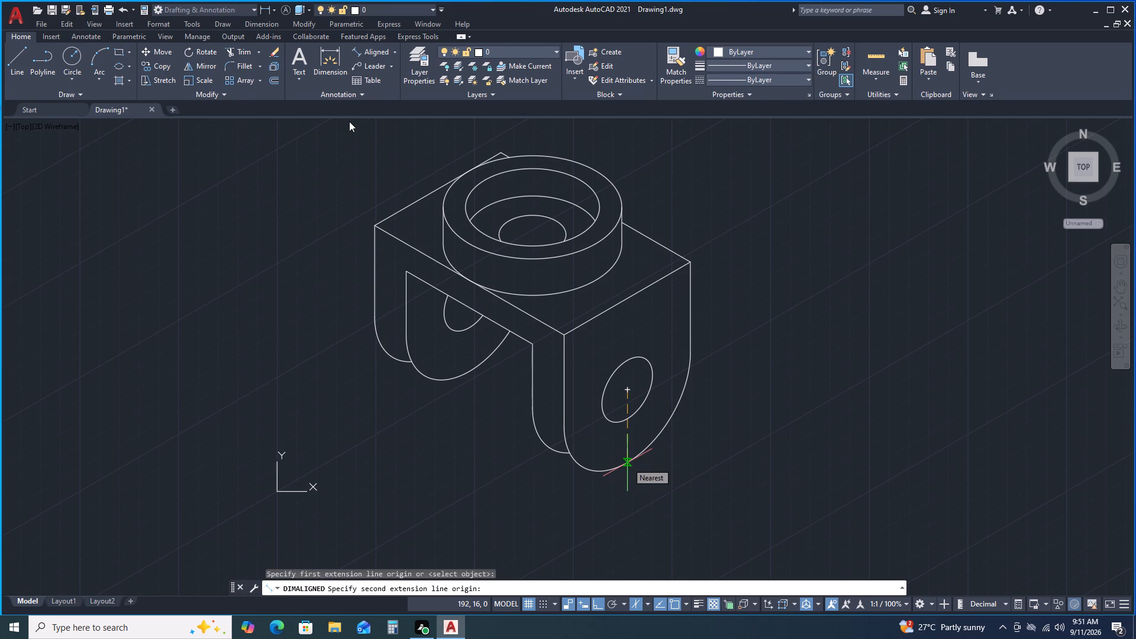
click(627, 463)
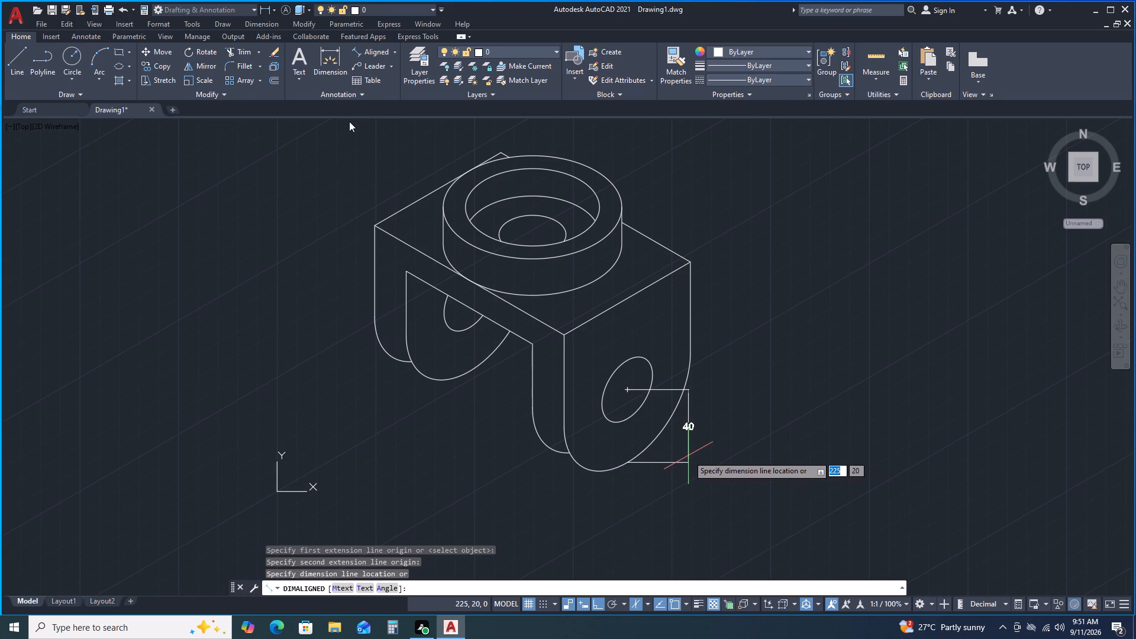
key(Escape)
Add an aligned dimension to the front leg's straight vertical edge, from the top's front corner to the arc start, placed right of the bracket.
key(space)
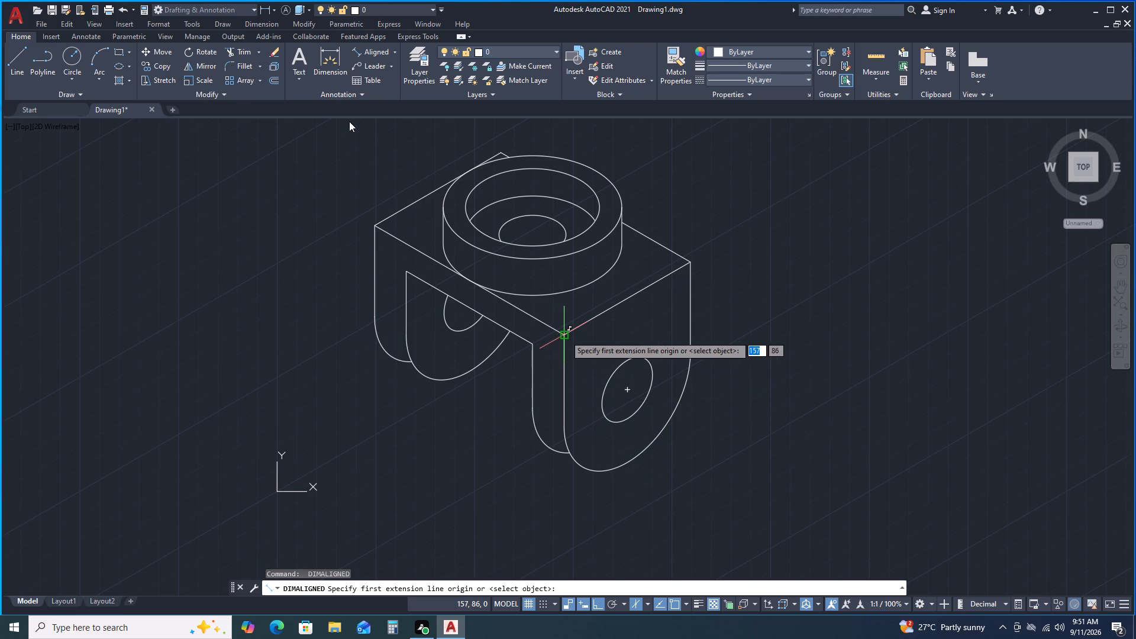
click(565, 335)
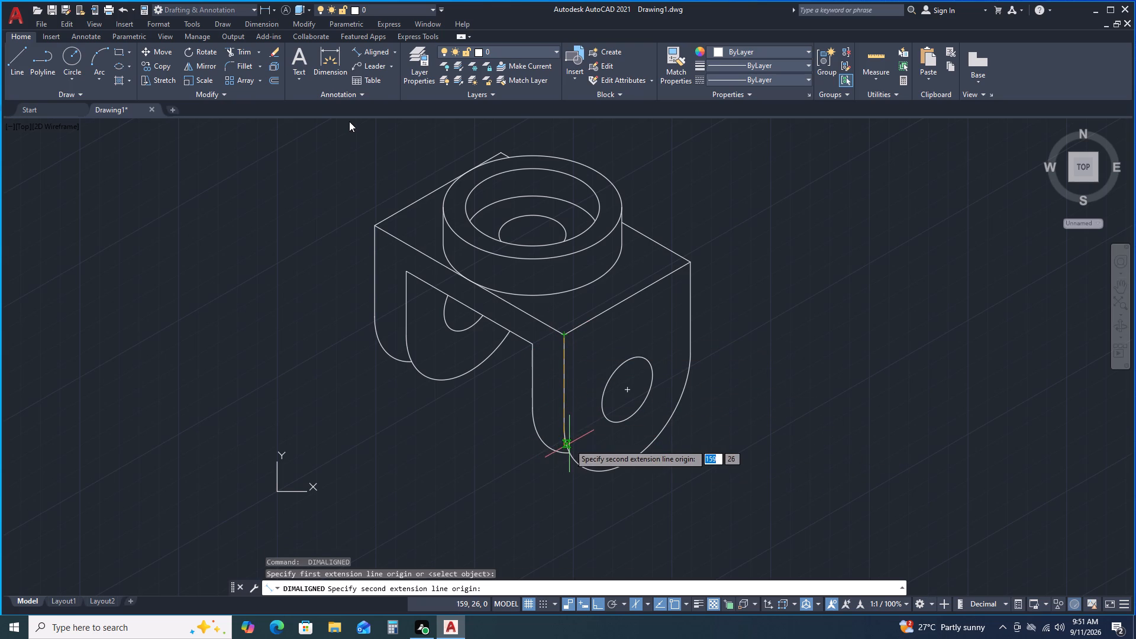
click(563, 427)
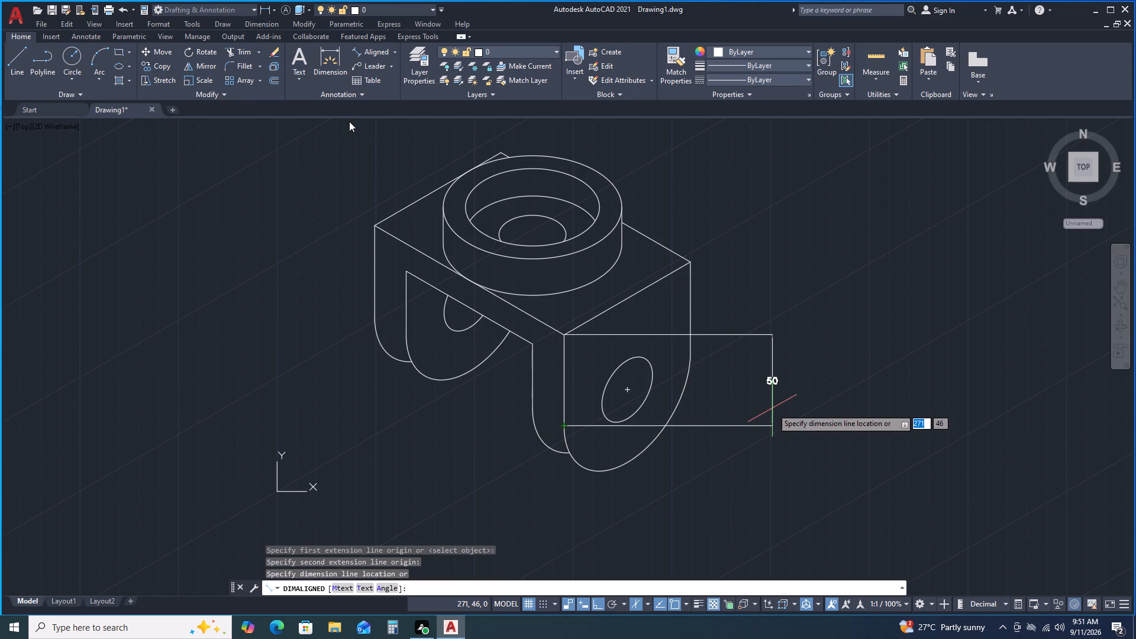
click(772, 408)
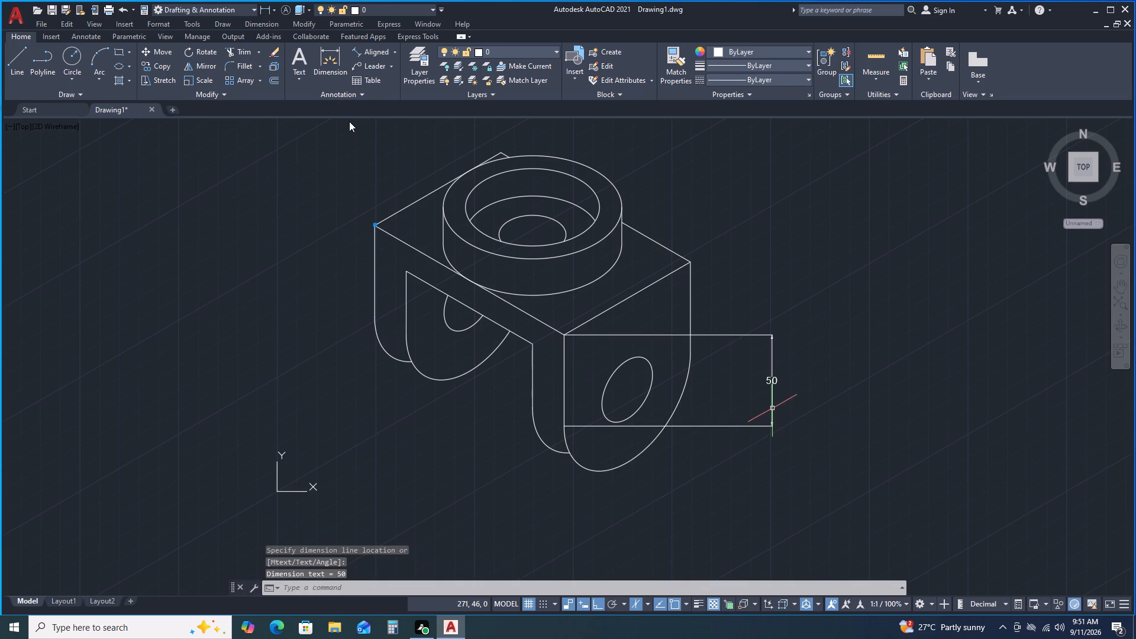
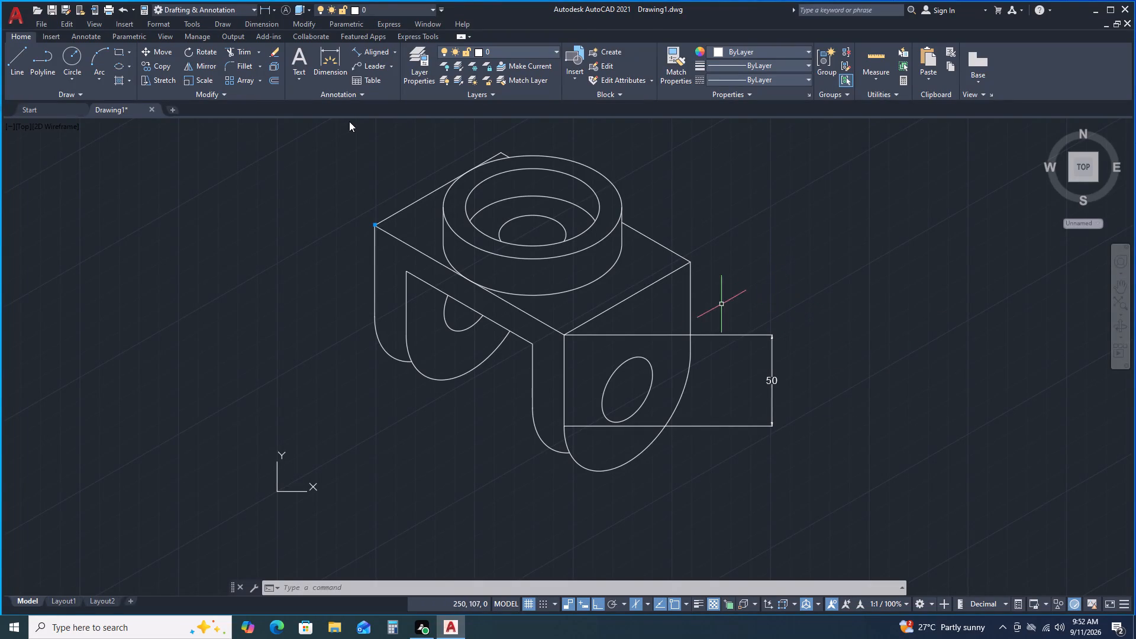
Add an aligned dimension across the front leg's thickness, just below the plate's underside, placed close beneath it.
key(space)
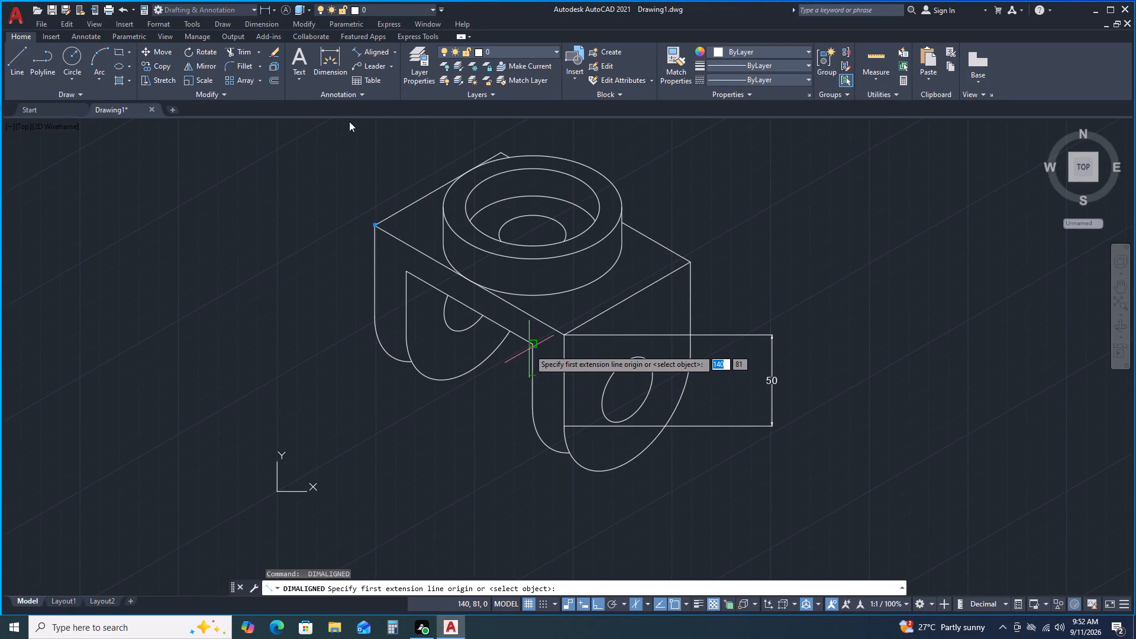
click(531, 344)
key(F5)
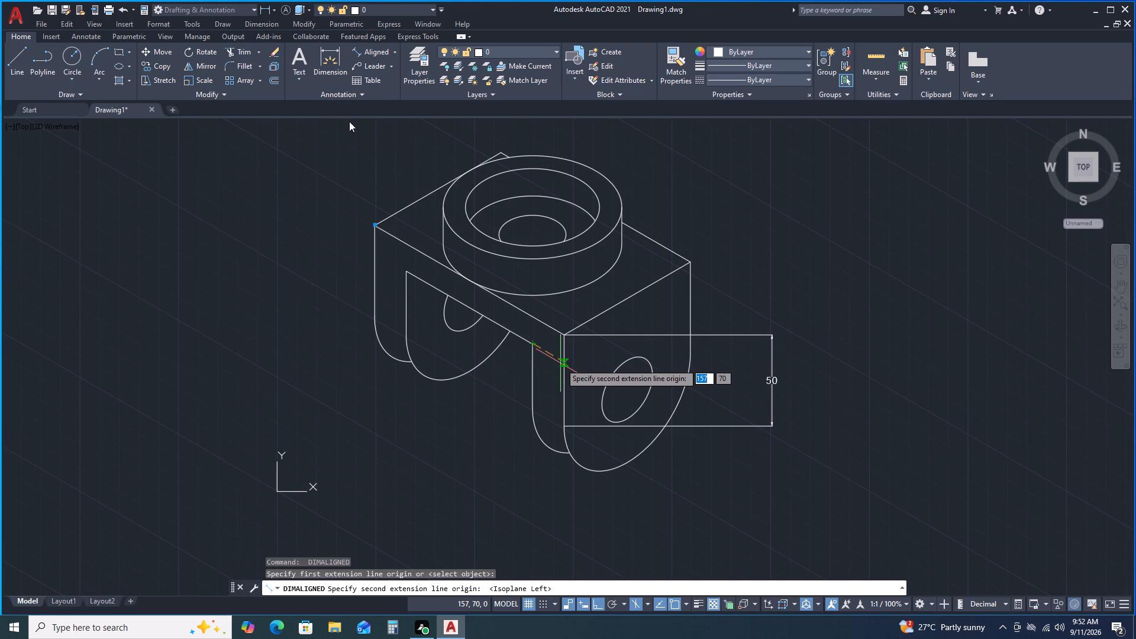
scroll(561, 363, up, 3)
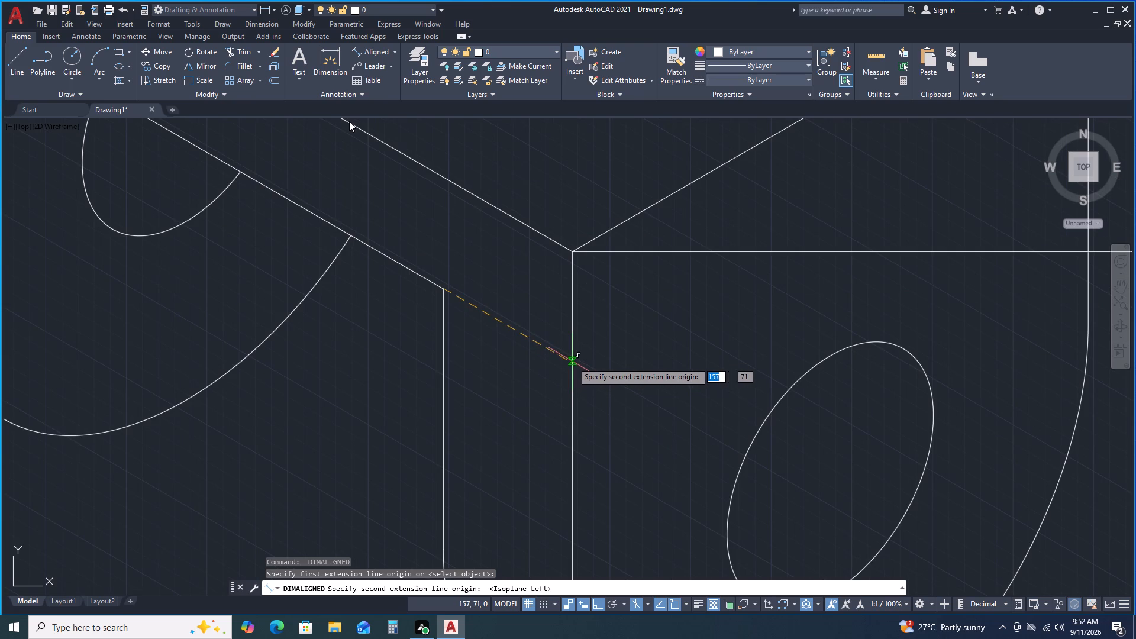
click(570, 362)
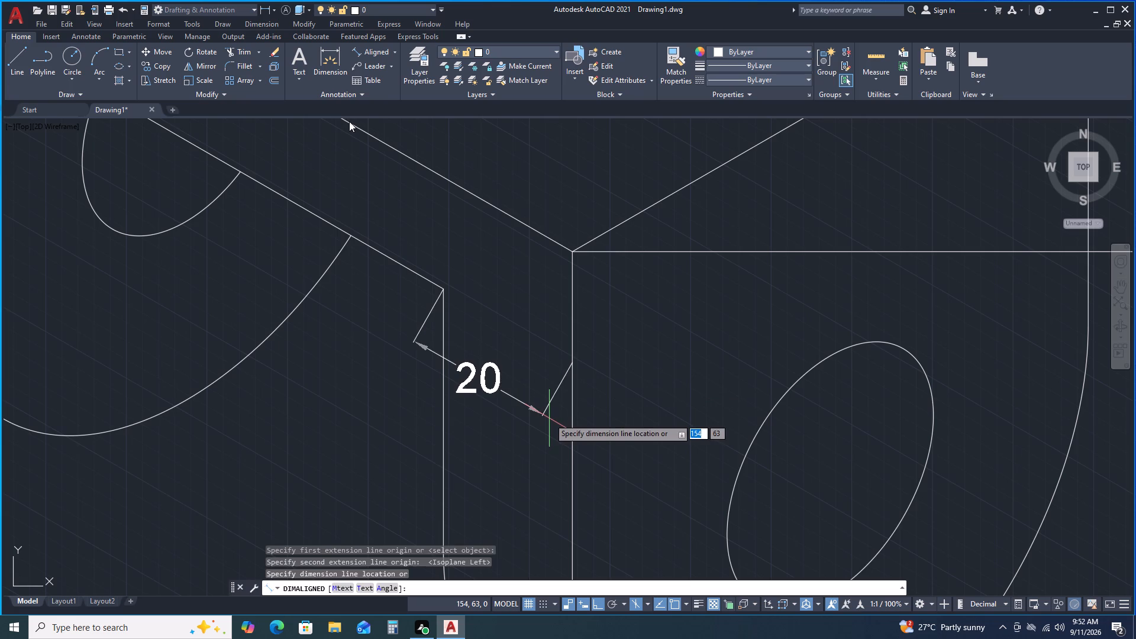
click(549, 418)
Add an aligned dimension for the gap between the legs, joining the arc starts of their inner edges, placed below the bracket.
scroll(490, 500, down, 1)
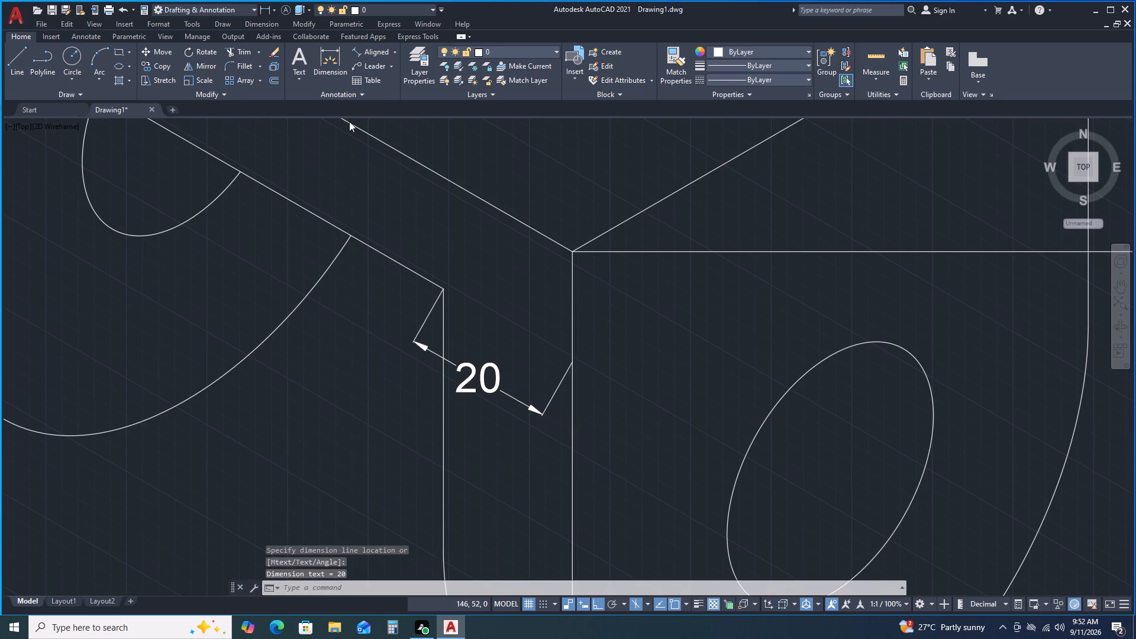
middle_drag(569, 485, 611, 475)
scroll(516, 496, down, 1)
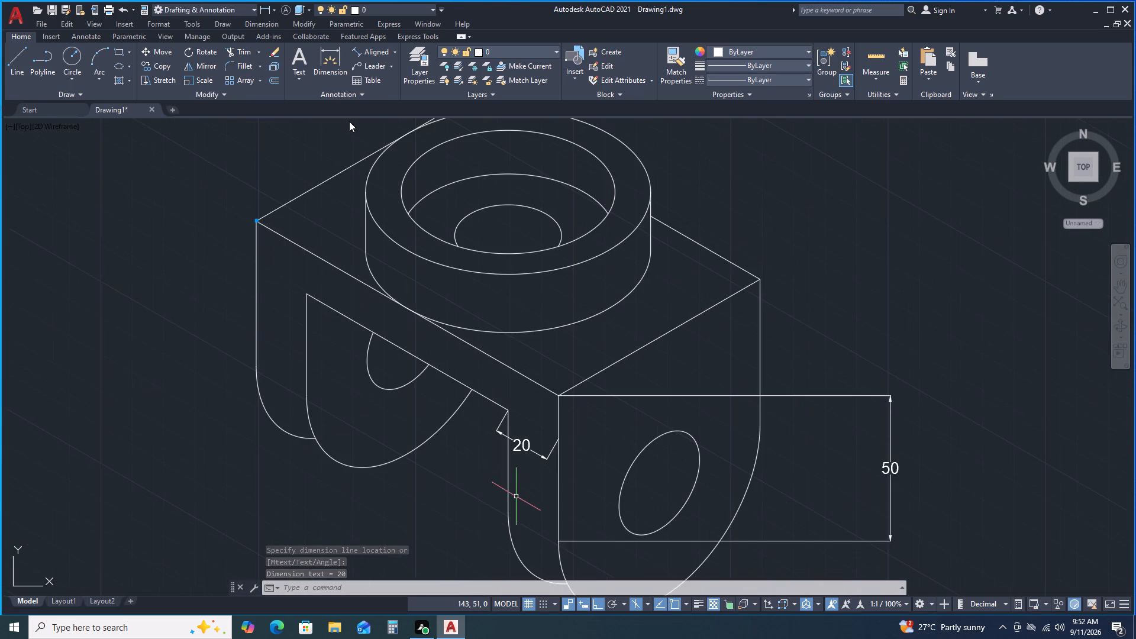
middle_drag(516, 496, 522, 466)
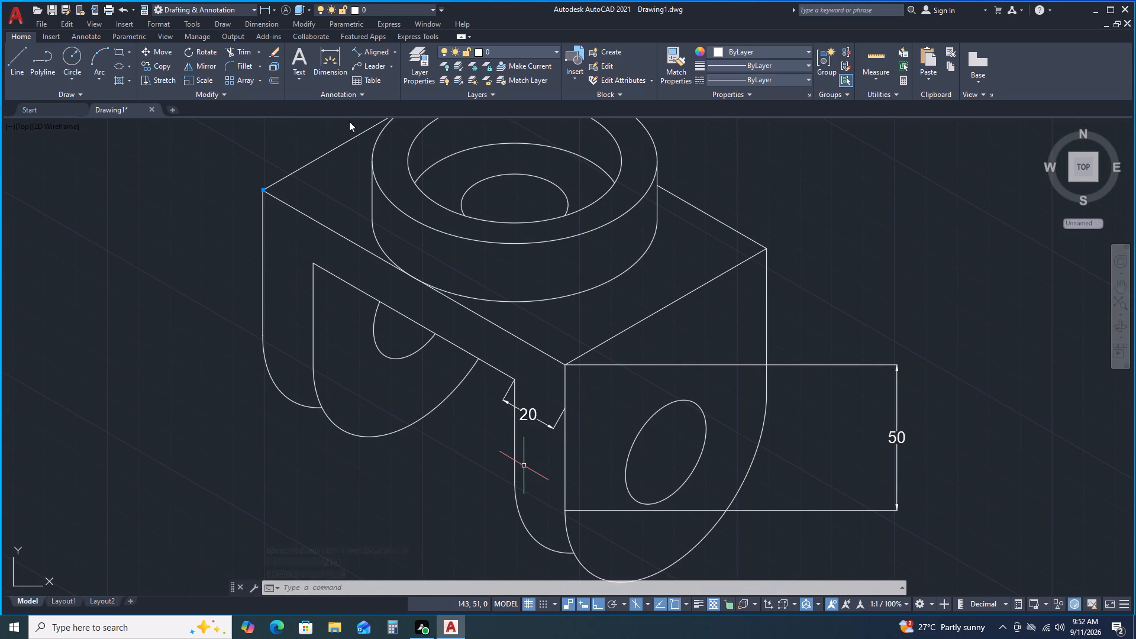
key(space)
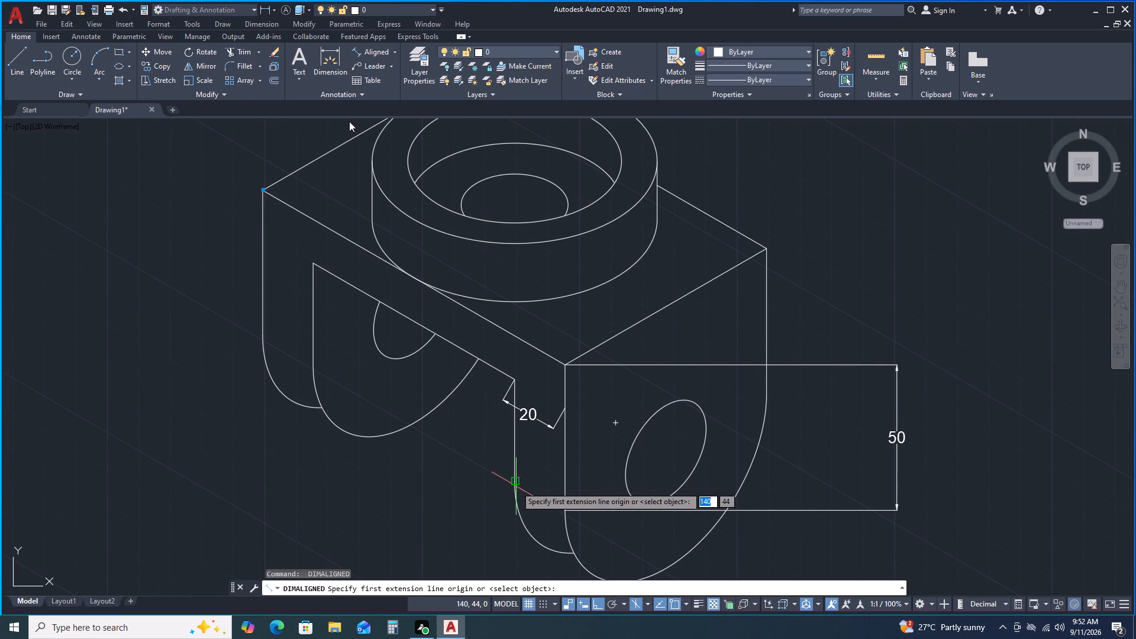
click(516, 482)
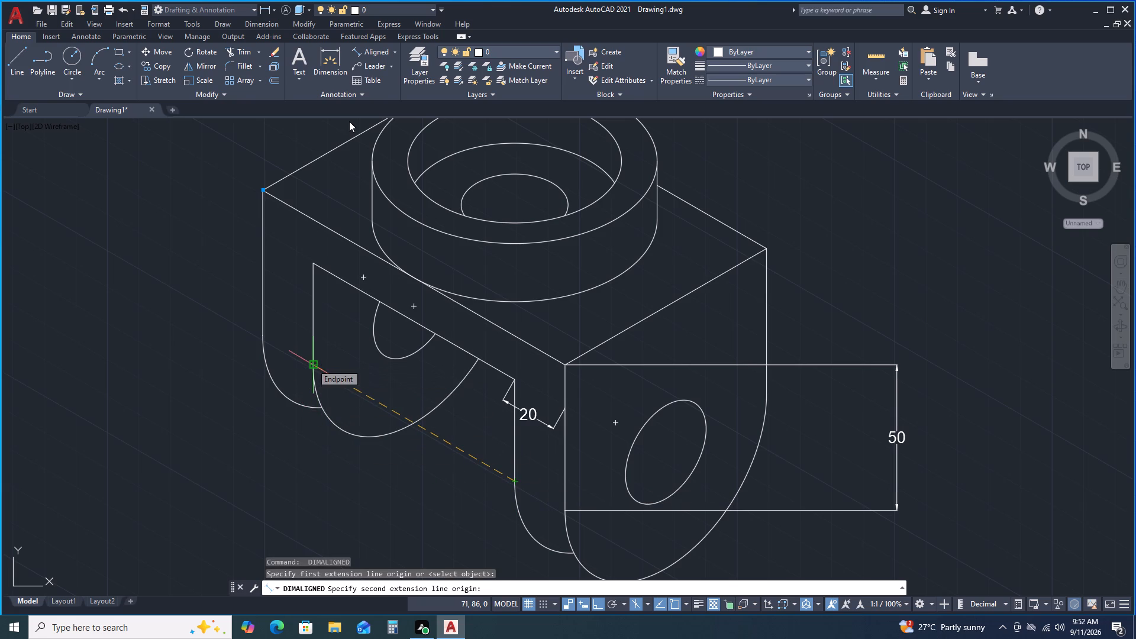
click(312, 364)
click(331, 492)
Add an aligned dimension across the rear leg's thickness at the arc starts, in line with the leg-gap dimension.
key(space)
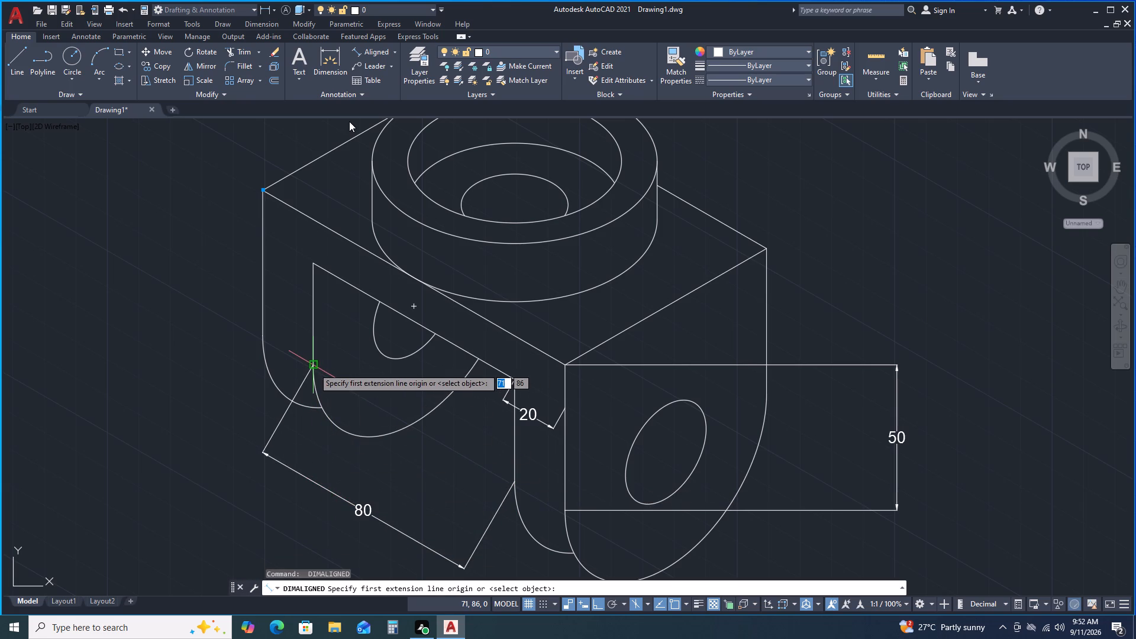
click(314, 368)
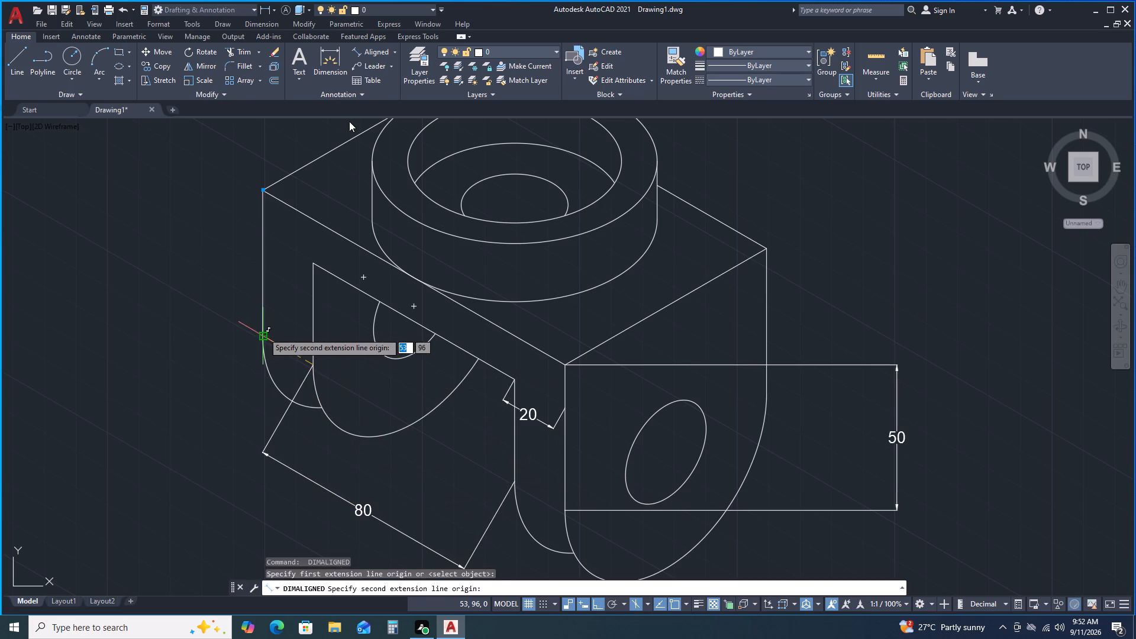
click(263, 333)
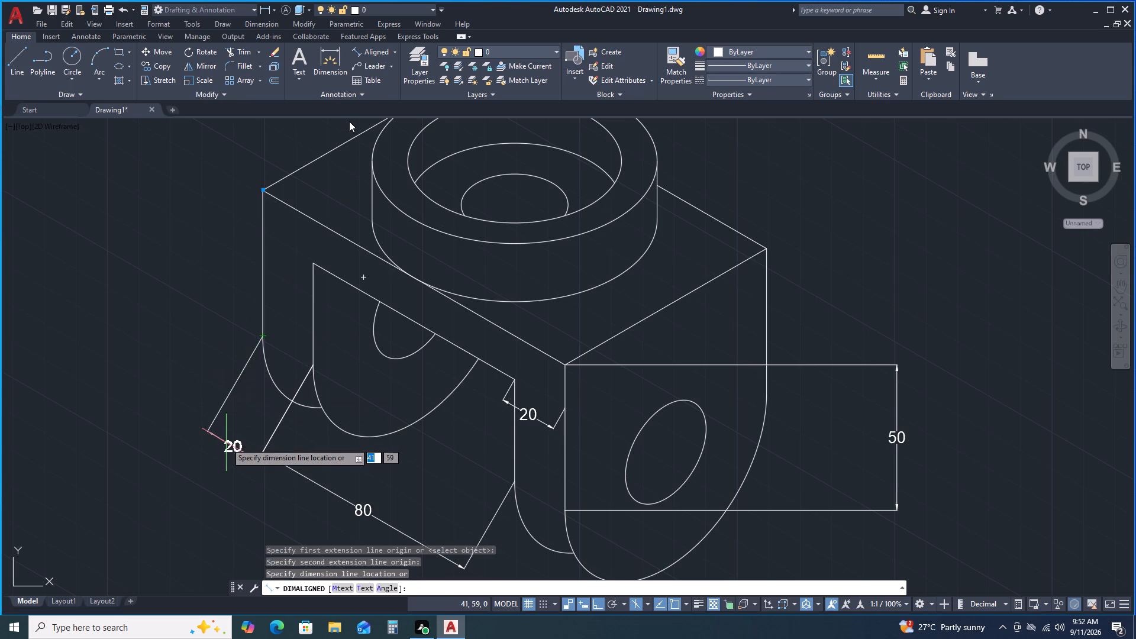
scroll(244, 453, up, 2)
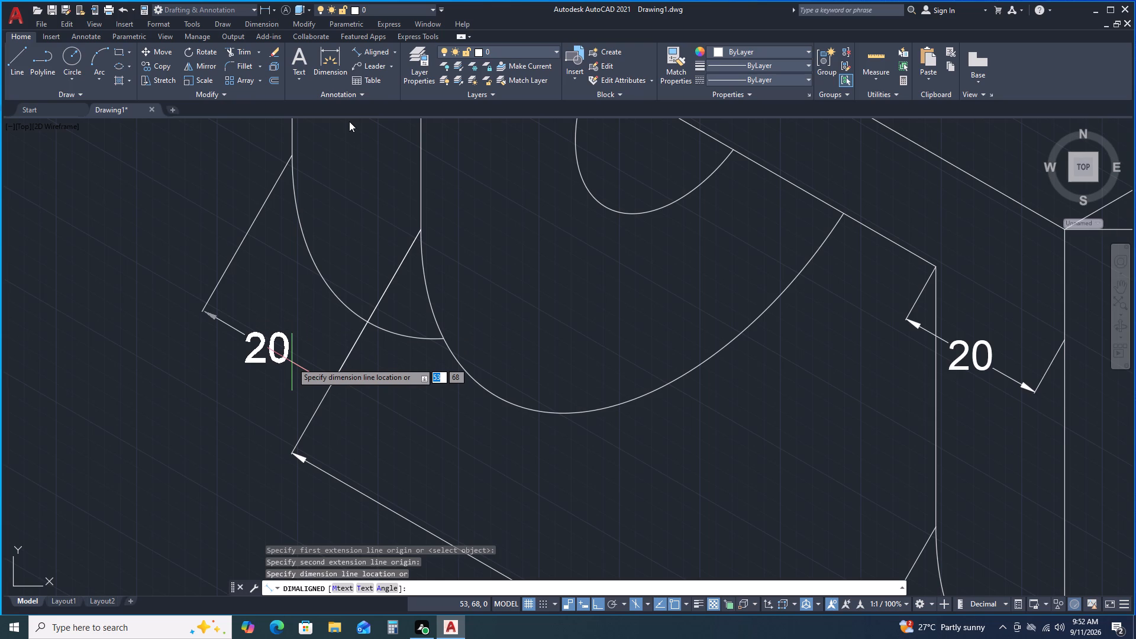
scroll(292, 366, up, 1)
scroll(292, 366, down, 2)
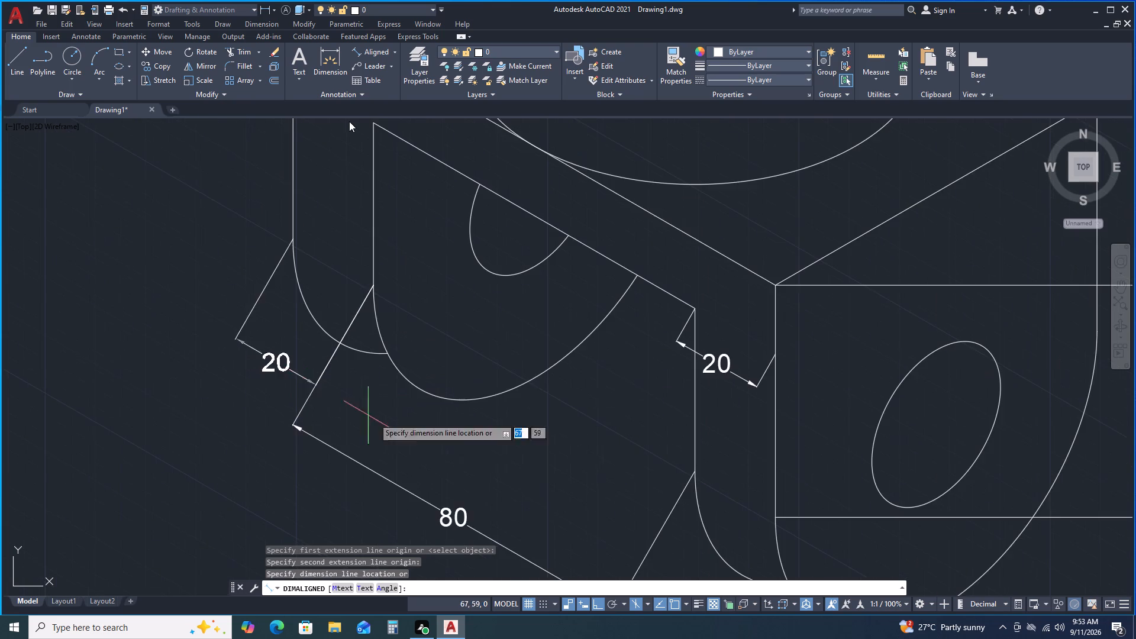
scroll(473, 463, down, 1)
scroll(377, 463, up, 1)
scroll(377, 463, down, 1)
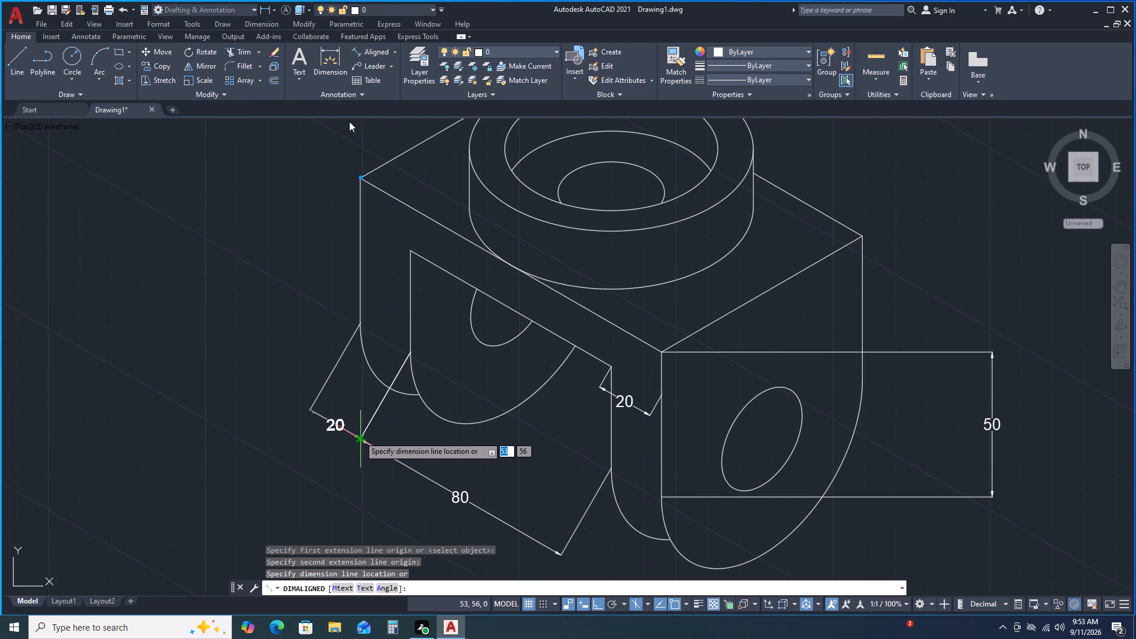
click(359, 436)
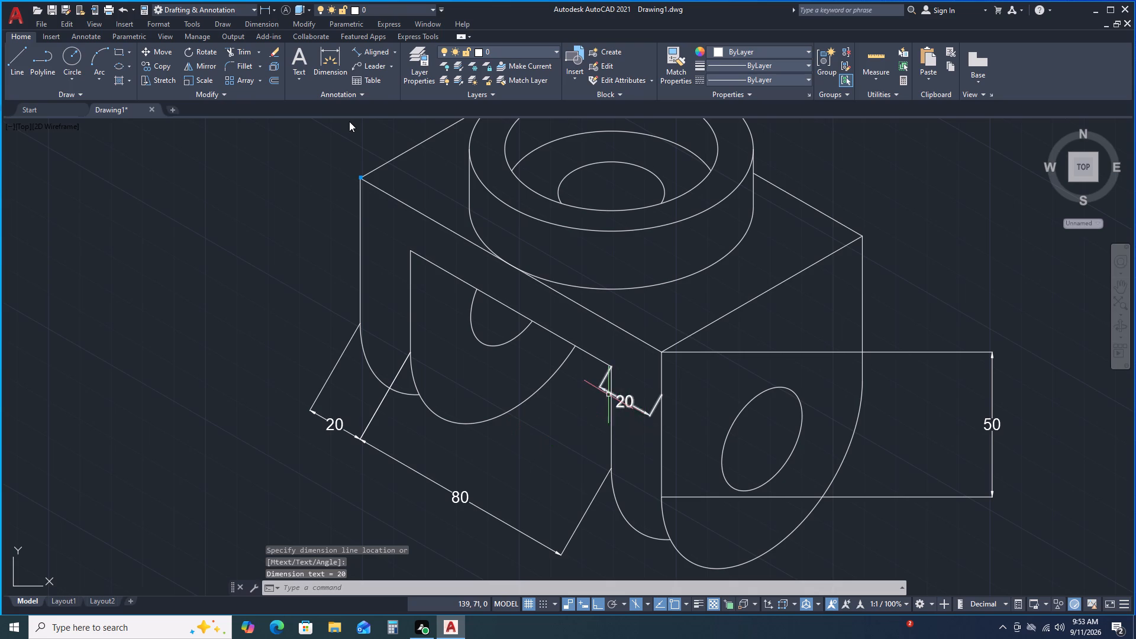
Move the front leg's thickness dimension line down to the outer end of the leg-gap dimension.
click(602, 390)
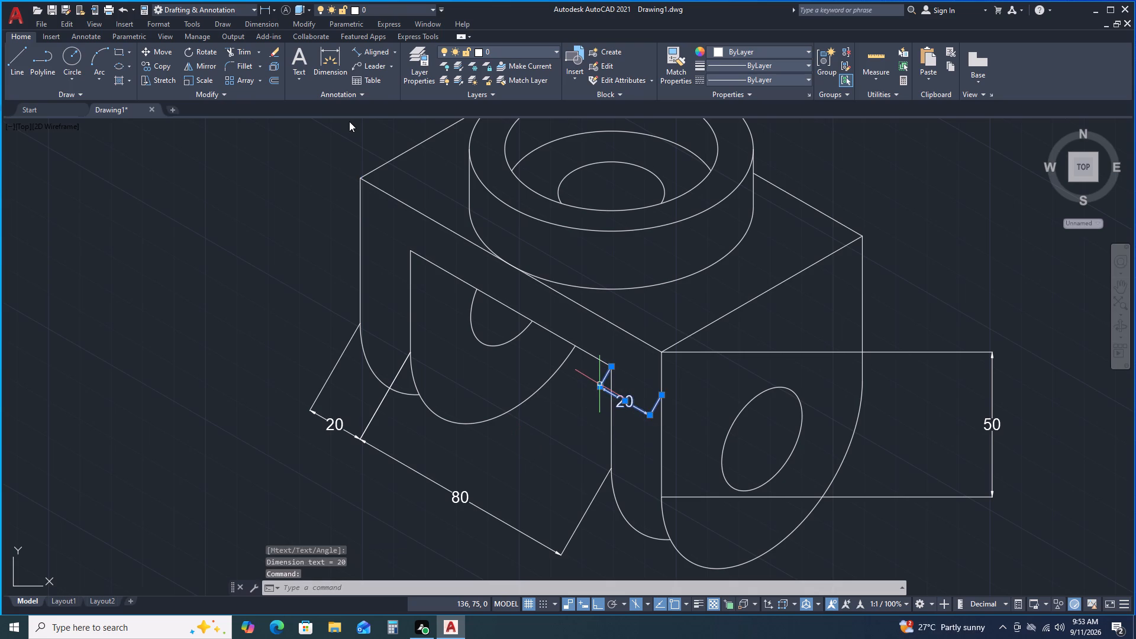
click(601, 389)
scroll(578, 579, up, 1)
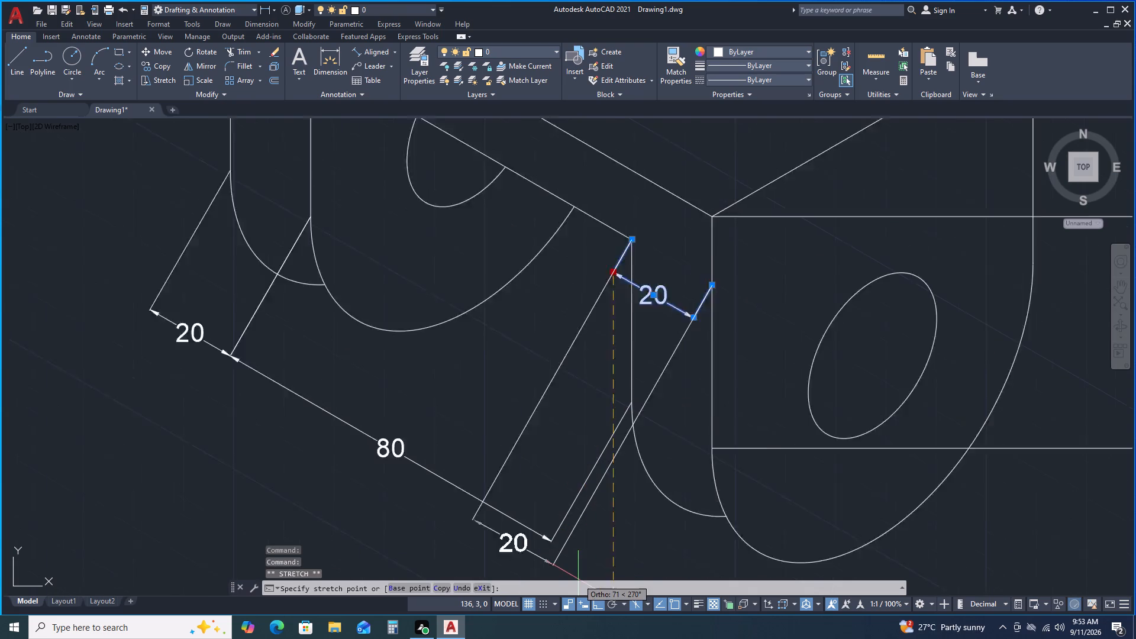
scroll(578, 579, up, 1)
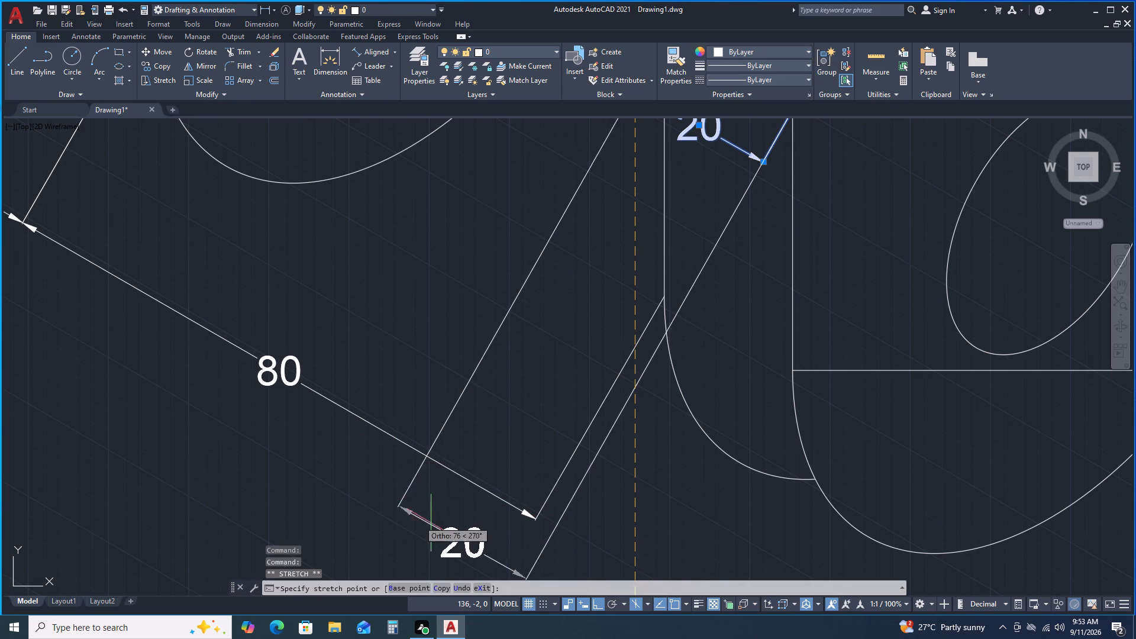
scroll(477, 536, down, 1)
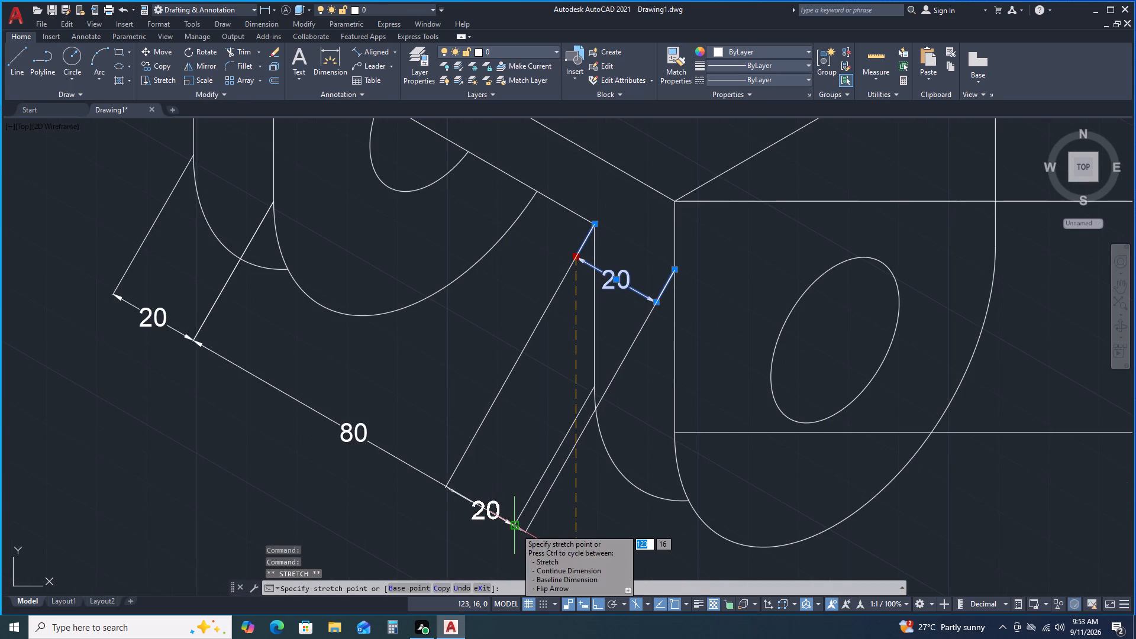
scroll(515, 529, up, 1)
scroll(515, 529, down, 1)
scroll(515, 529, up, 1)
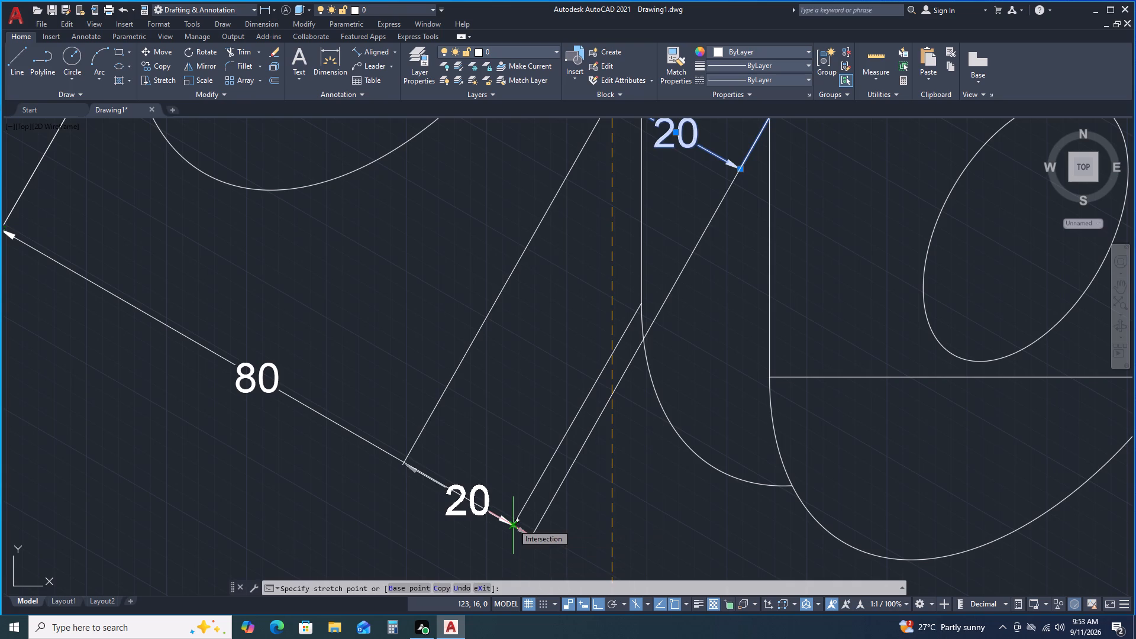
click(513, 524)
key(Escape)
Add an aligned dimension to the top face's back-left edge, from its left corner to its rear corner, placed outside the bracket.
scroll(557, 351, down, 1)
scroll(557, 351, up, 1)
scroll(557, 351, down, 1)
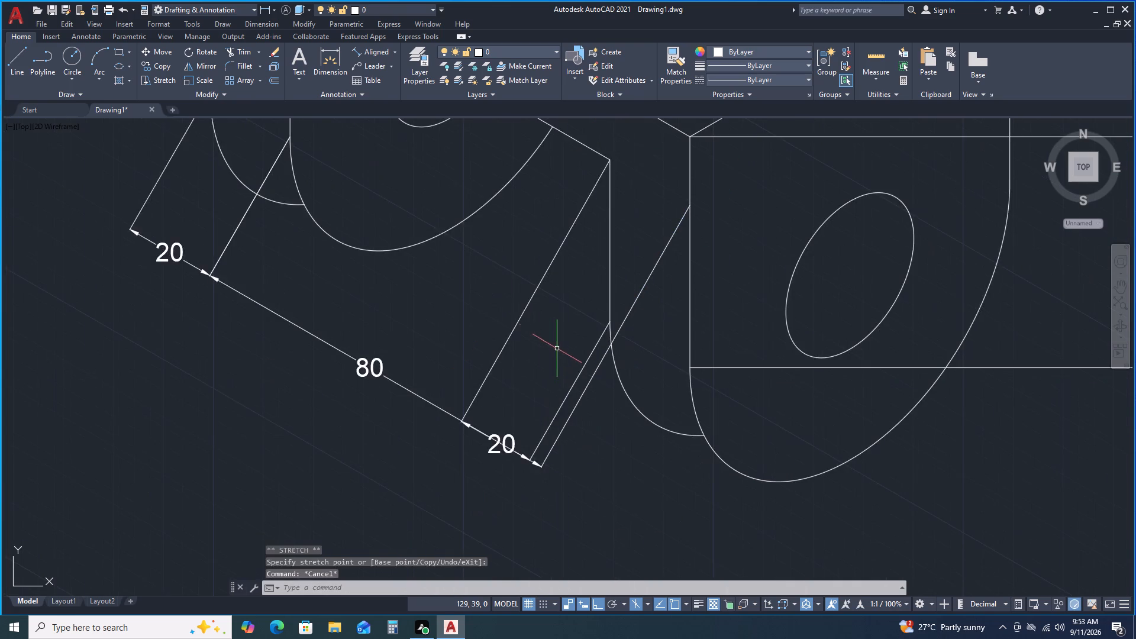
scroll(483, 297, down, 2)
middle_drag(483, 298, 488, 524)
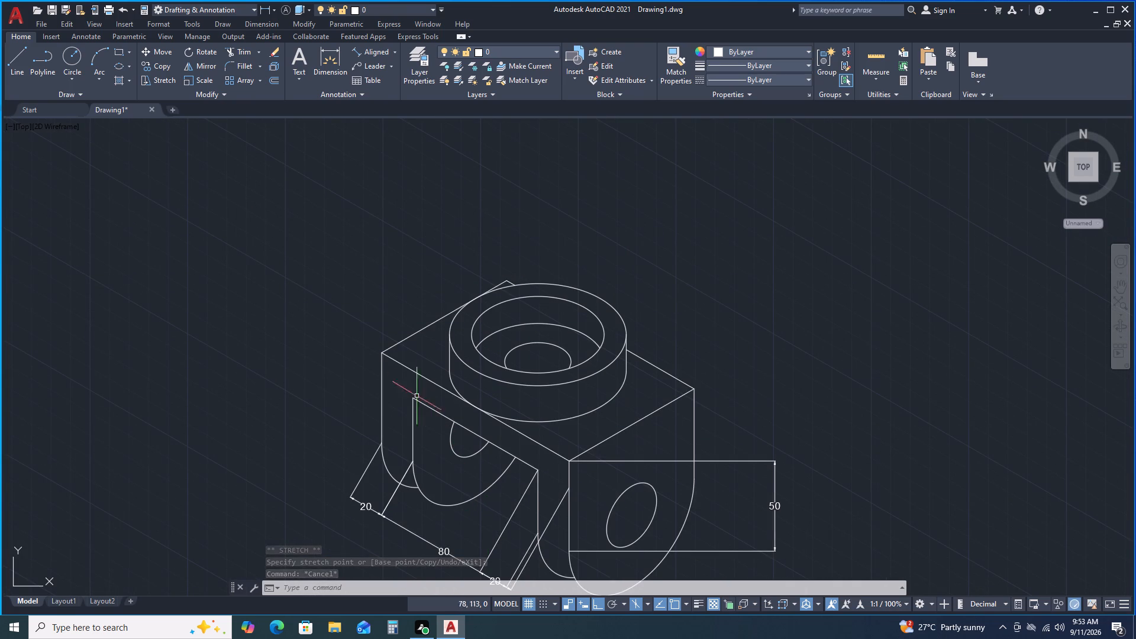
key(space)
click(381, 351)
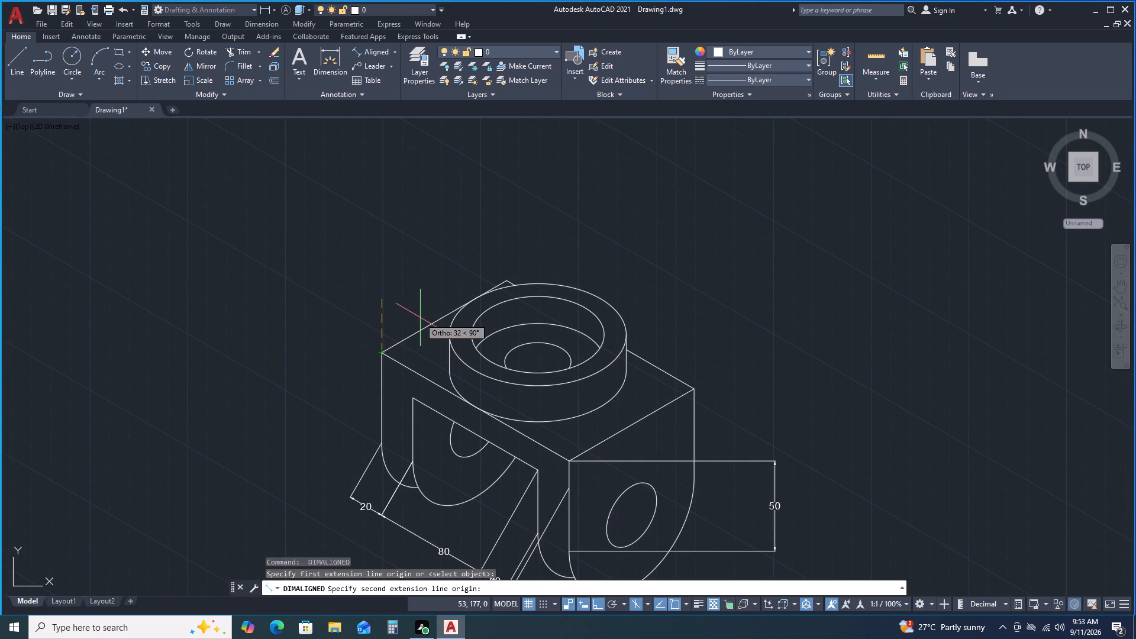
key(F5)
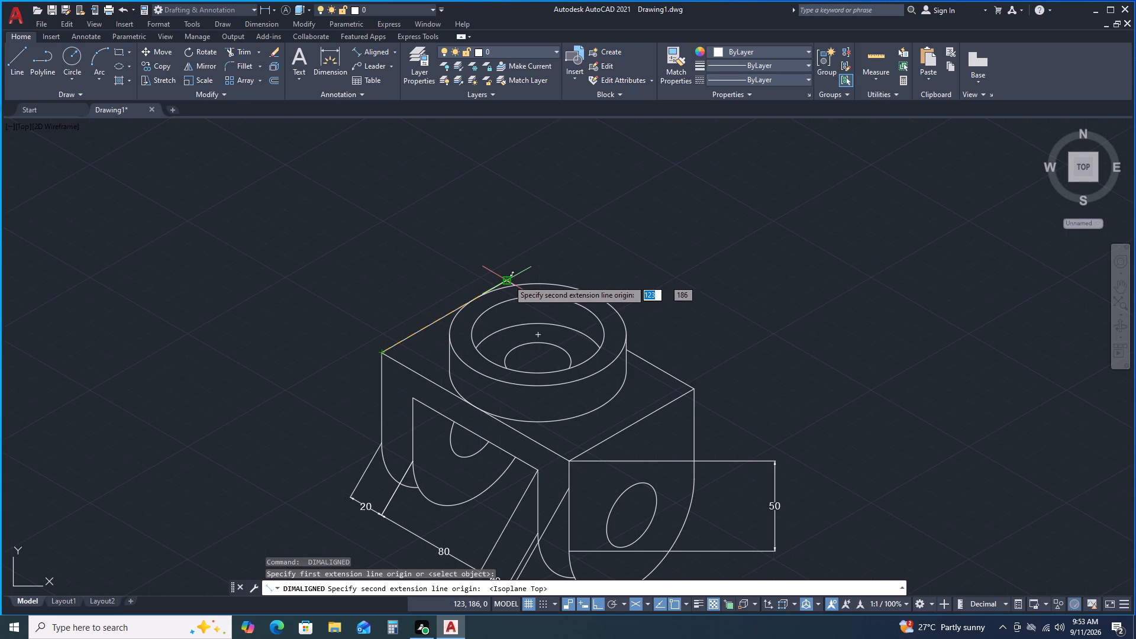
click(508, 280)
click(460, 216)
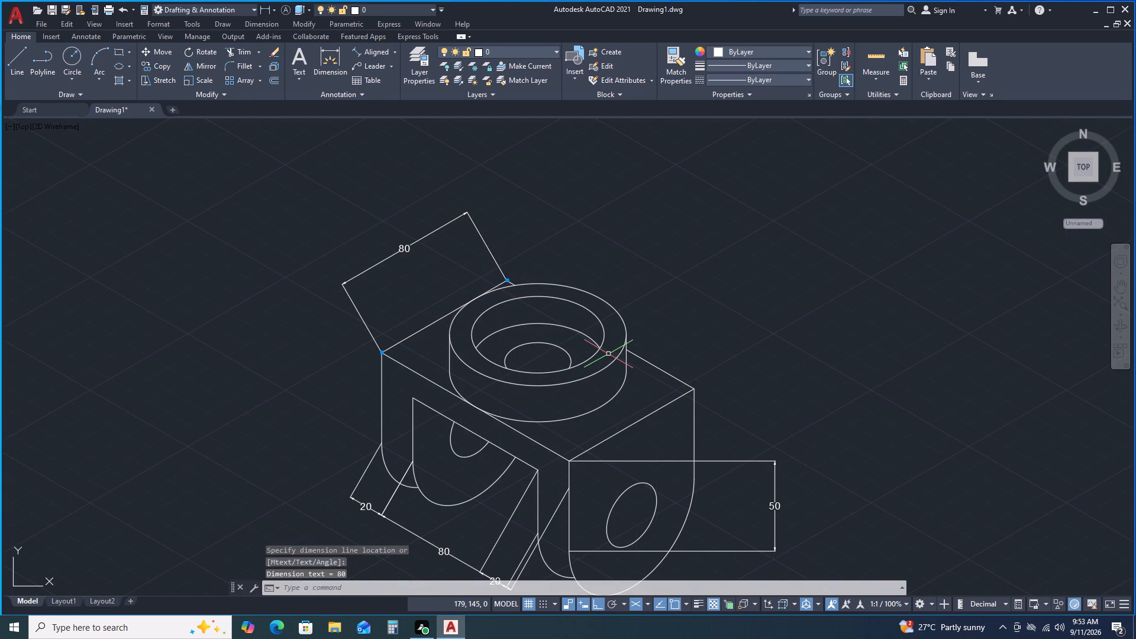
Add an aligned dimension for the boss's height along its right vertical edge, placed to the right of the boss.
key(space)
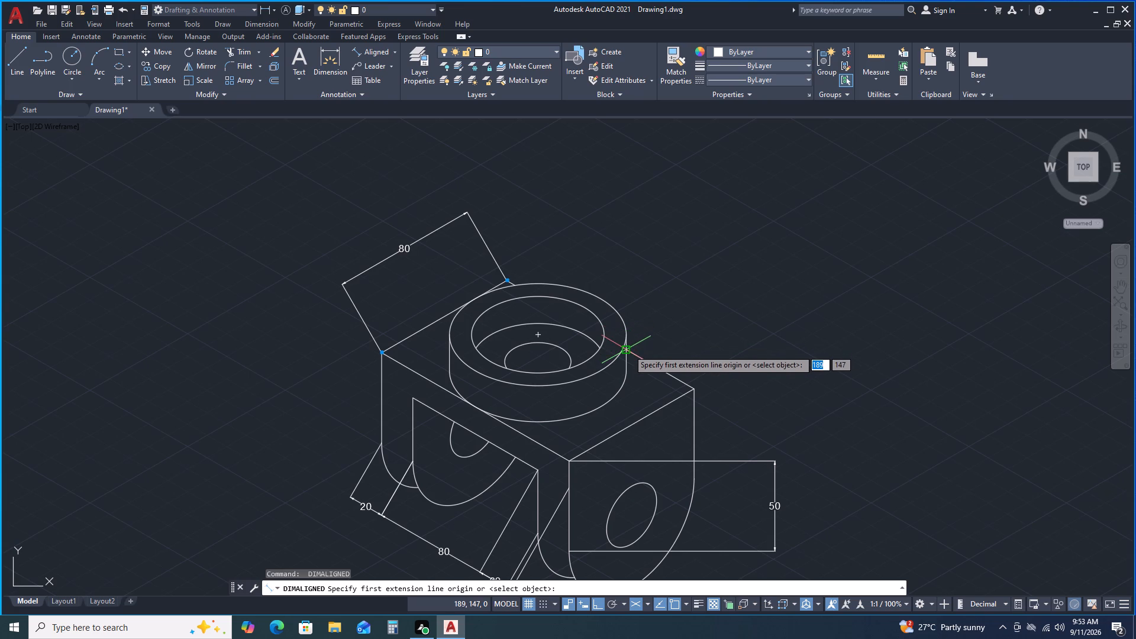
click(629, 334)
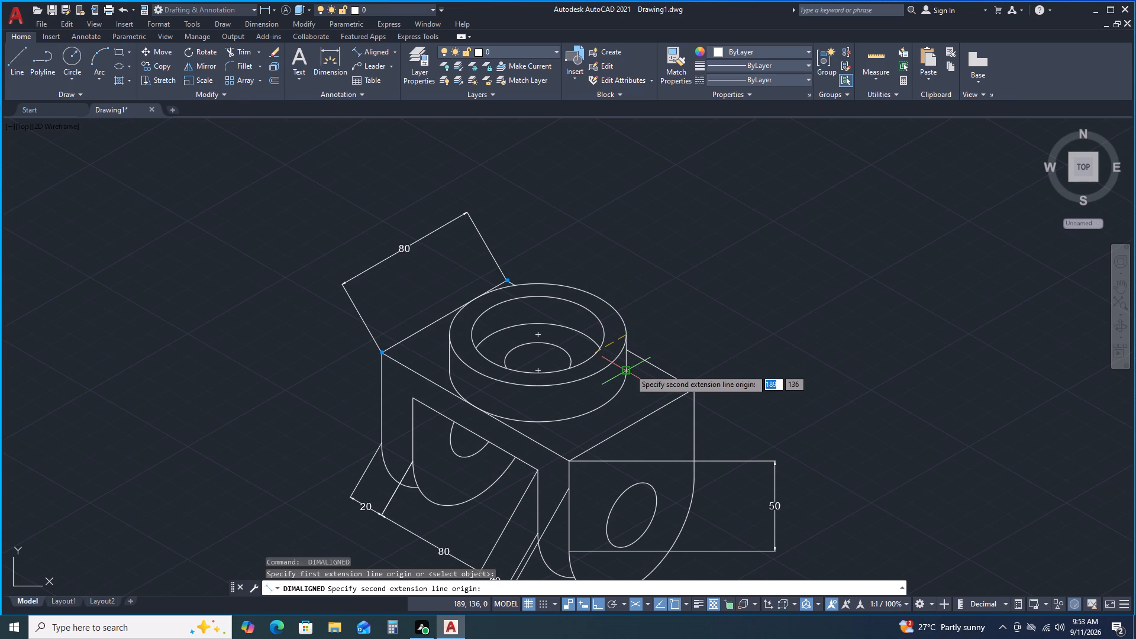
key(F5)
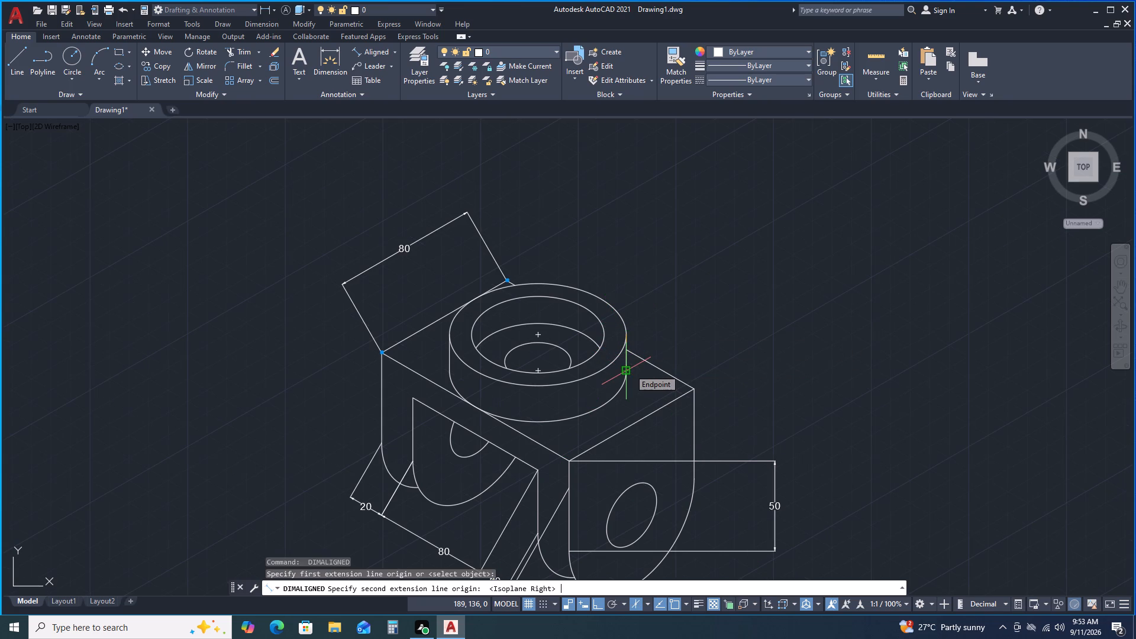
click(630, 370)
click(696, 360)
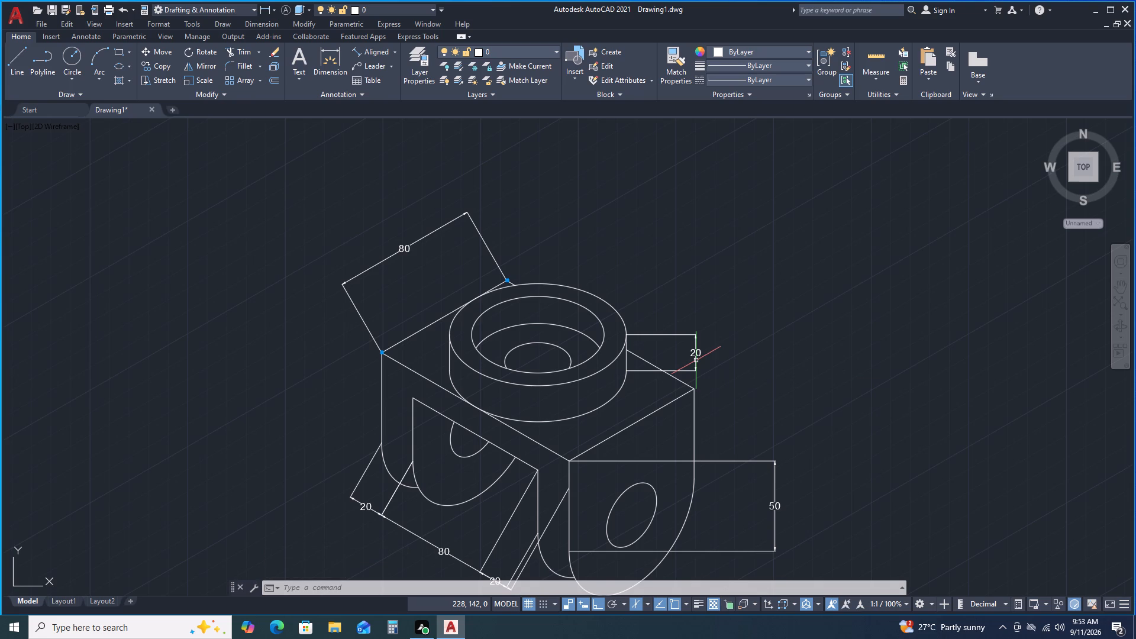
With ortho off, add a multileader from the boss's outer top edge to the upper right, reading Ø80 at text height 4.
key(space)
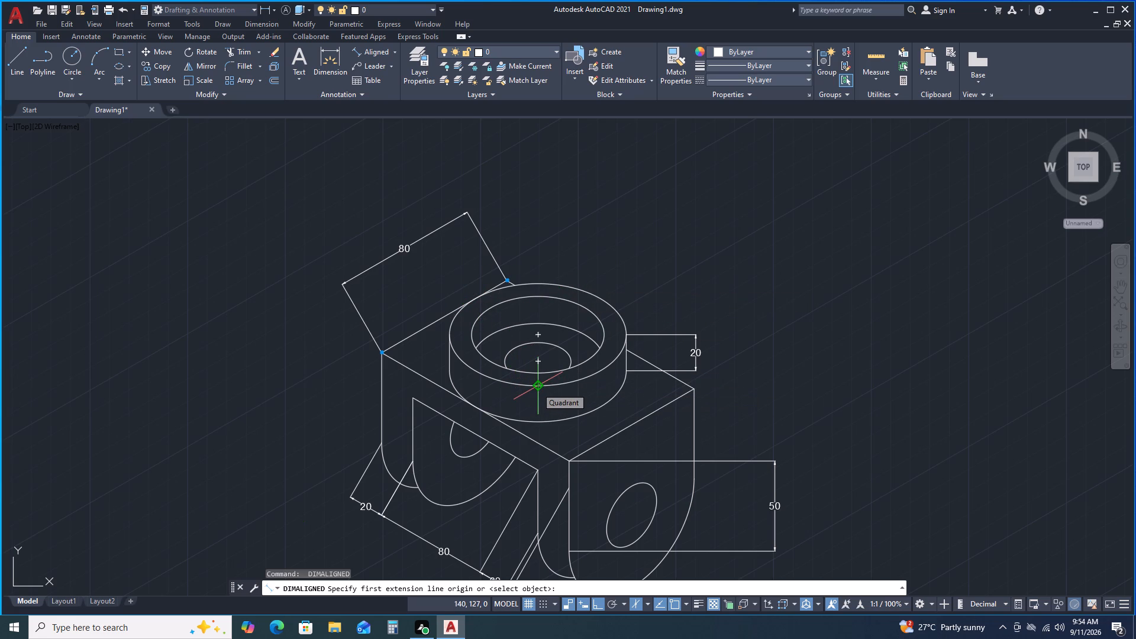
key(Escape)
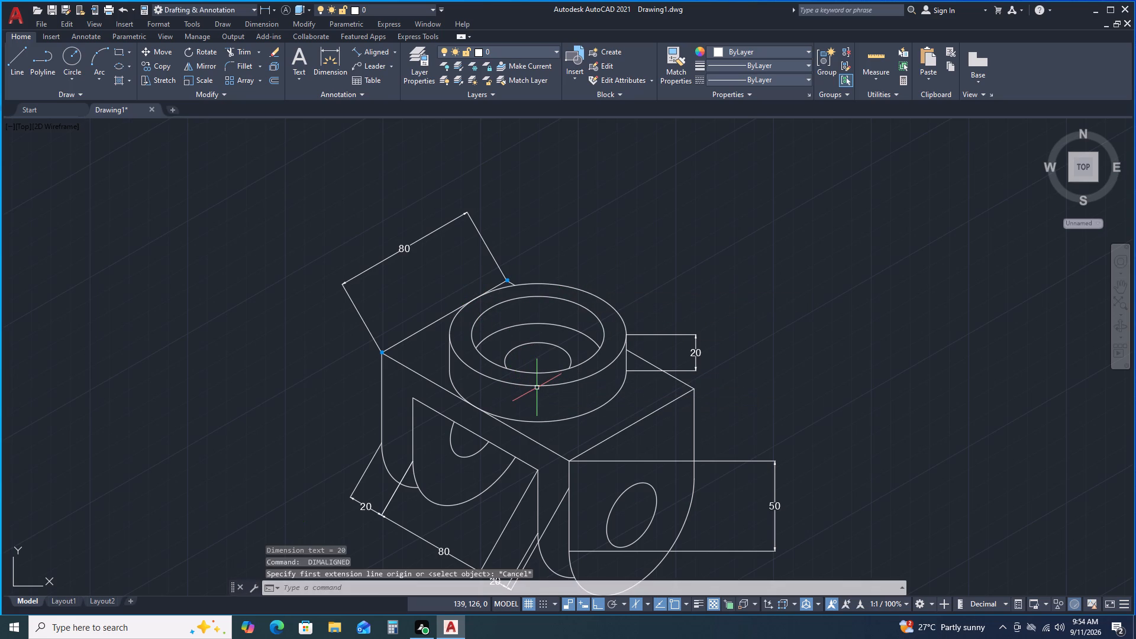
click(376, 71)
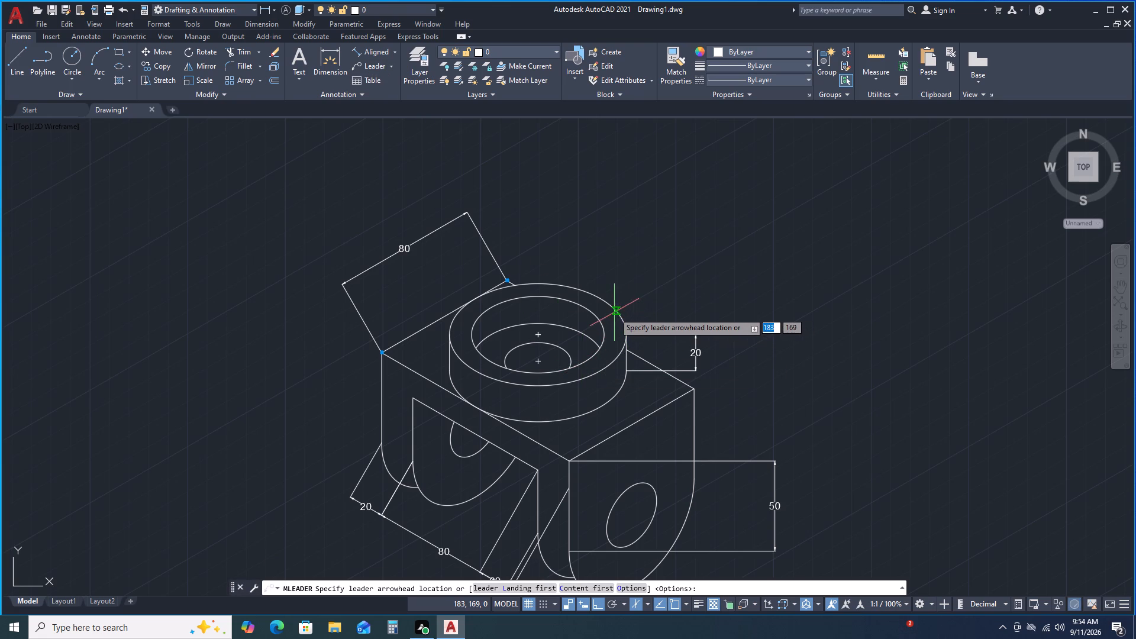
key(F8)
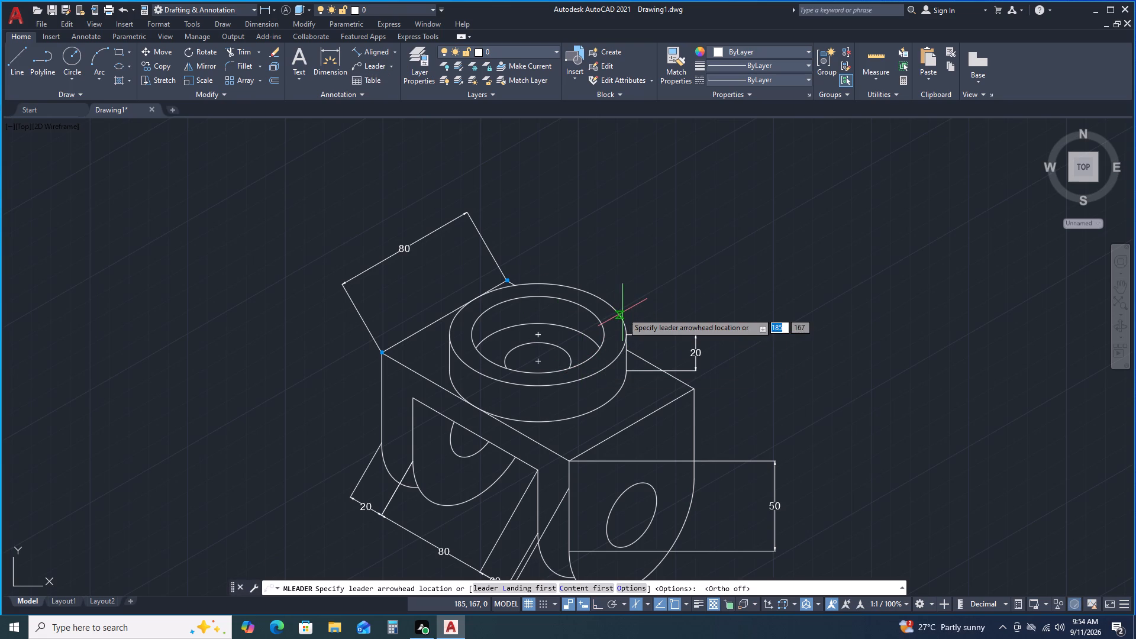
click(622, 312)
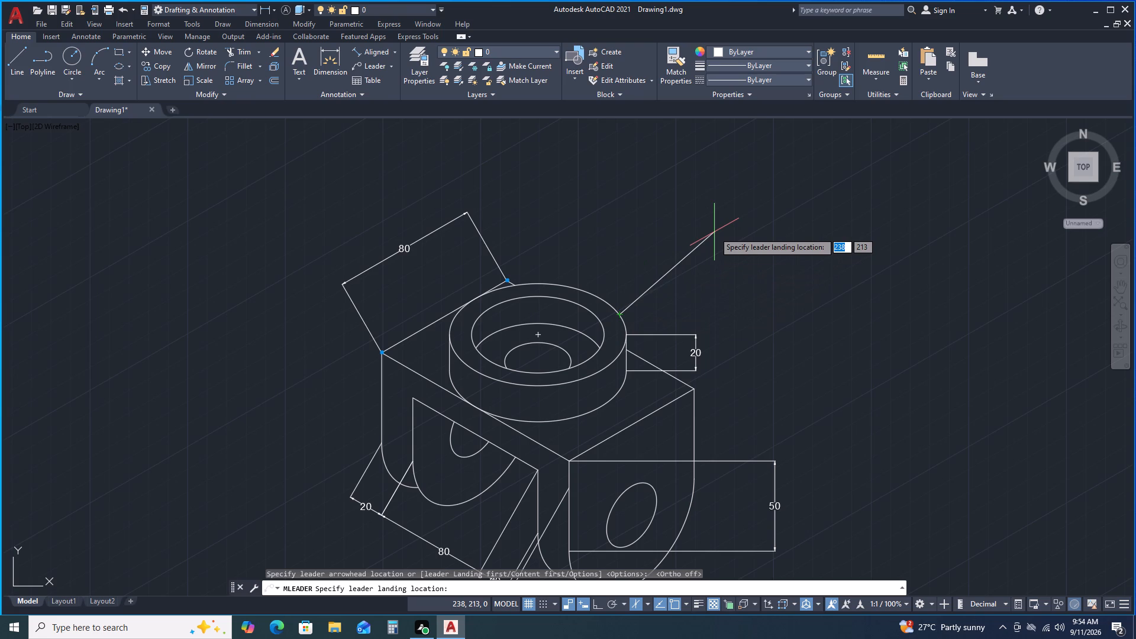
click(707, 231)
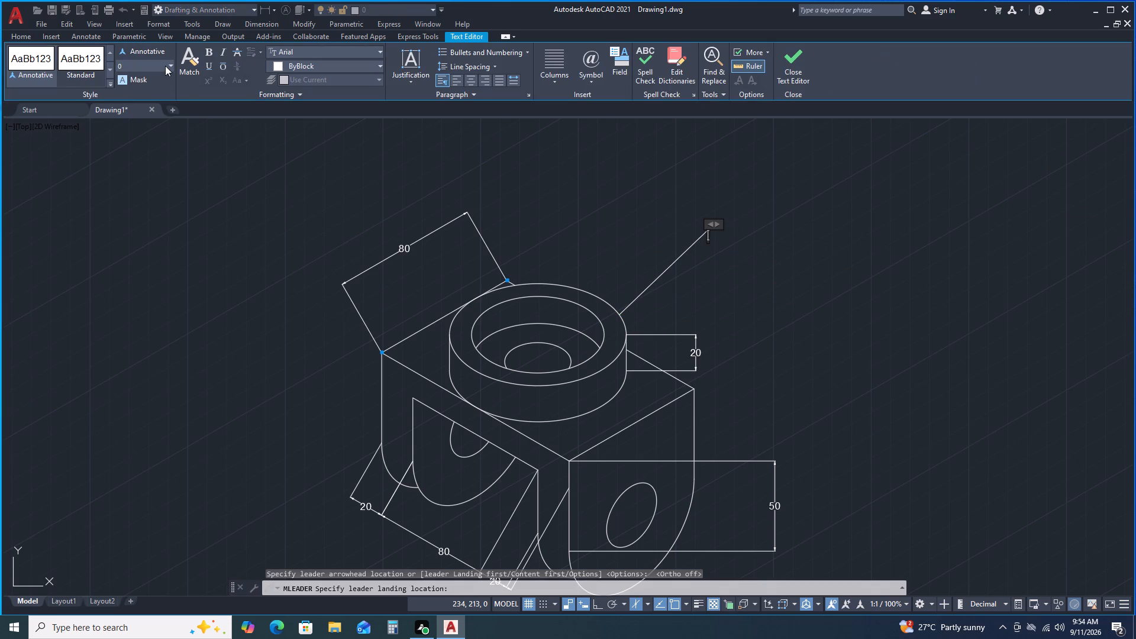
click(165, 66)
click(167, 63)
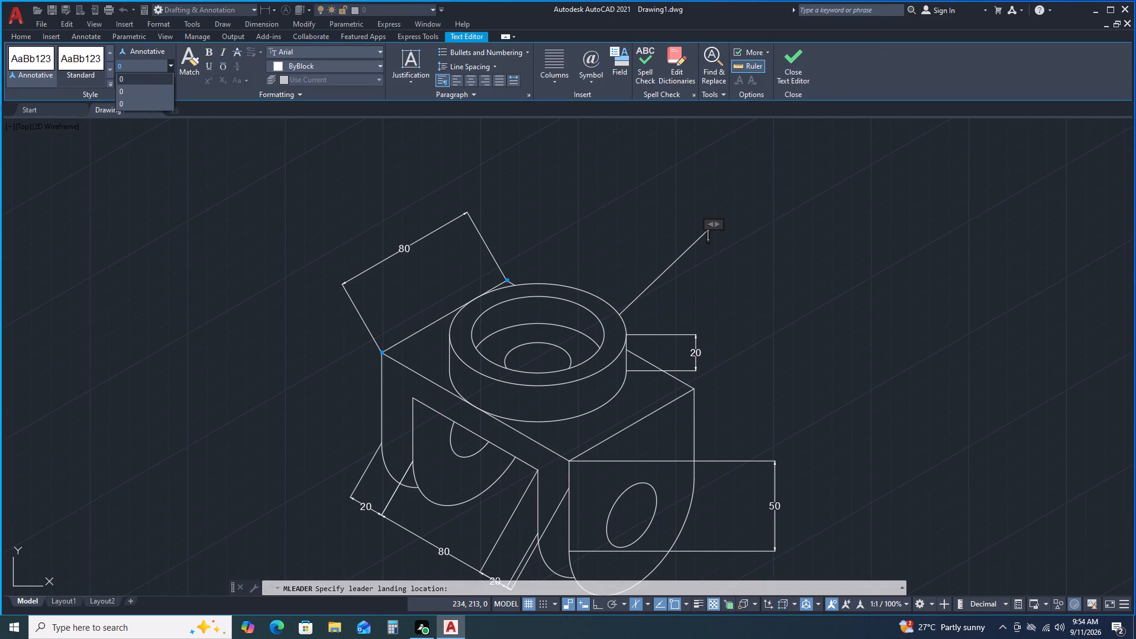
key(4)
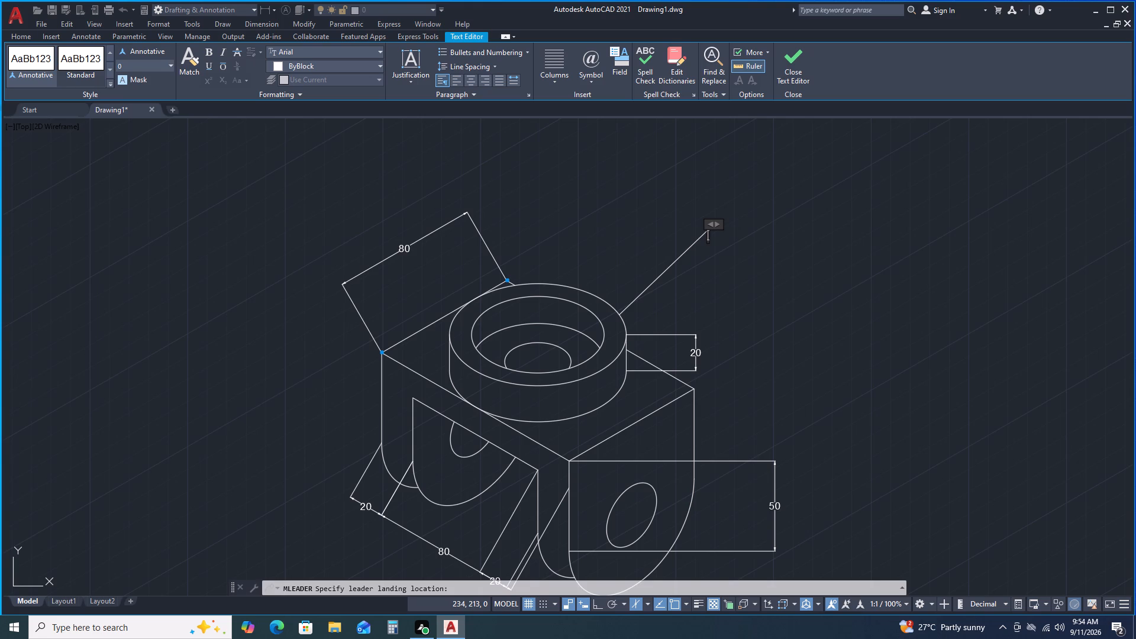
click(148, 64)
key(4)
key(Return)
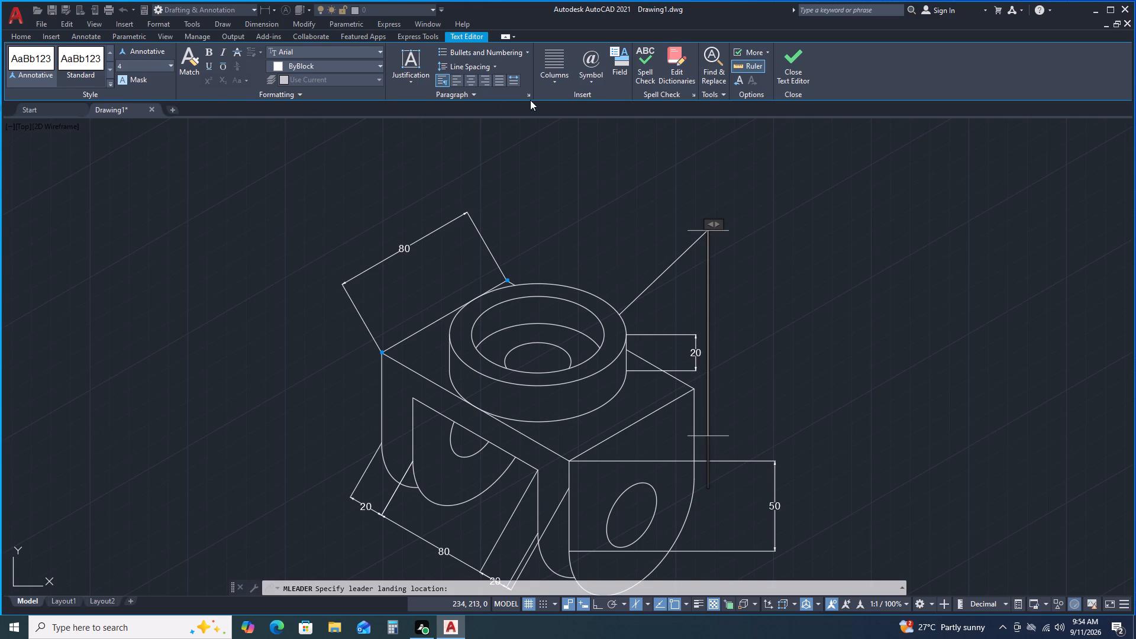
click(592, 80)
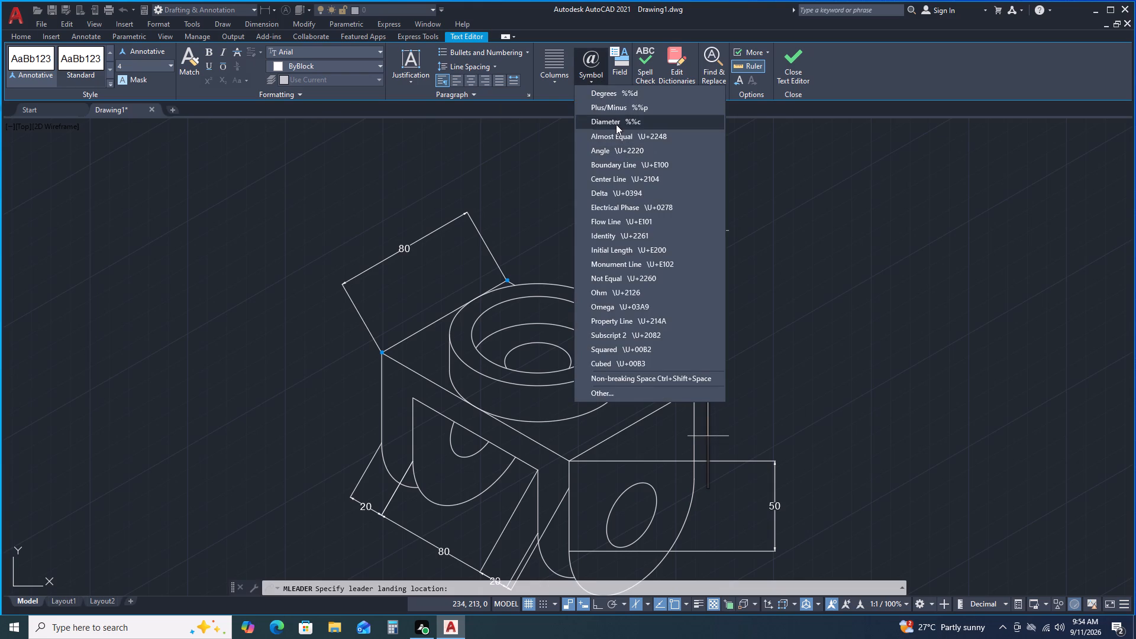
click(617, 123)
text(80)
click(682, 169)
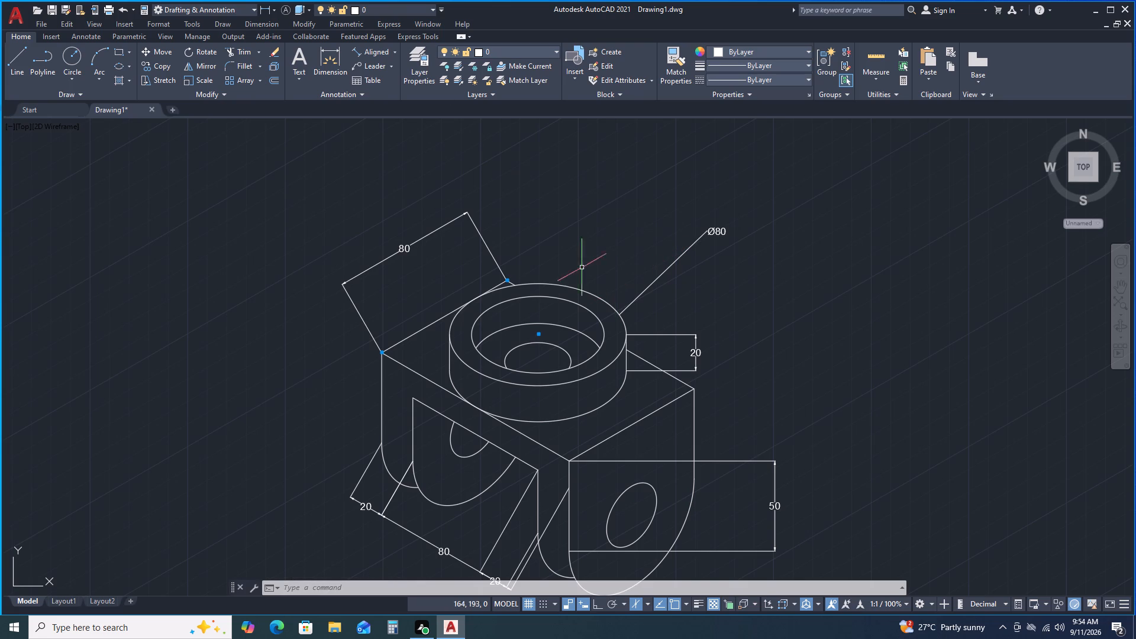
Add a multileader from the rim of the boss's larger bore, running up and right, reading Ø60 at text height 4.
click(378, 69)
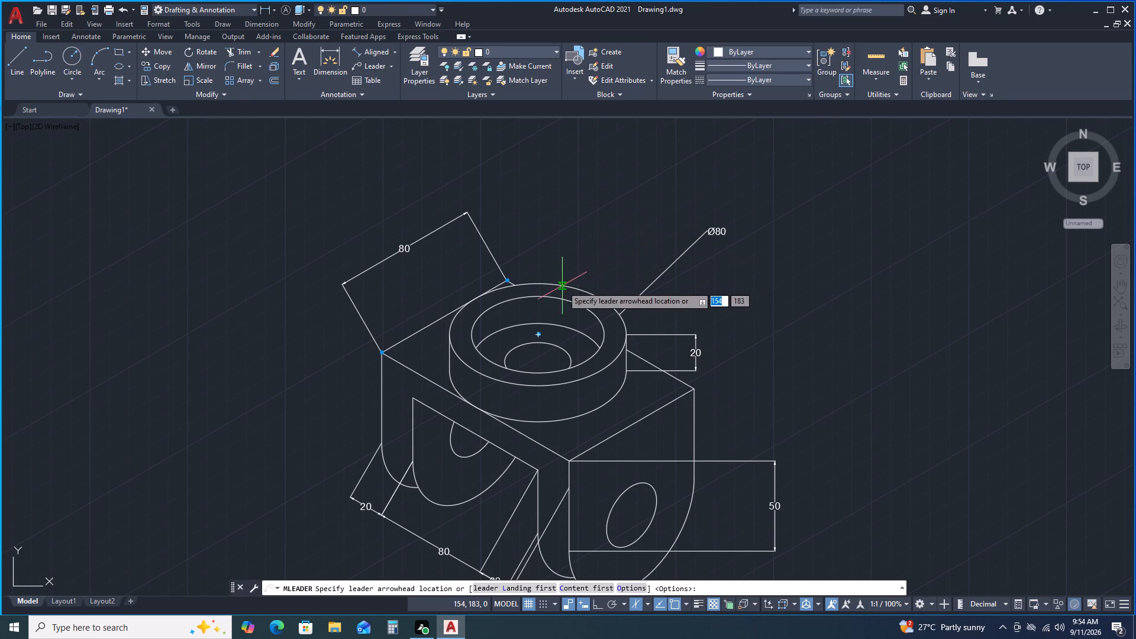
click(545, 295)
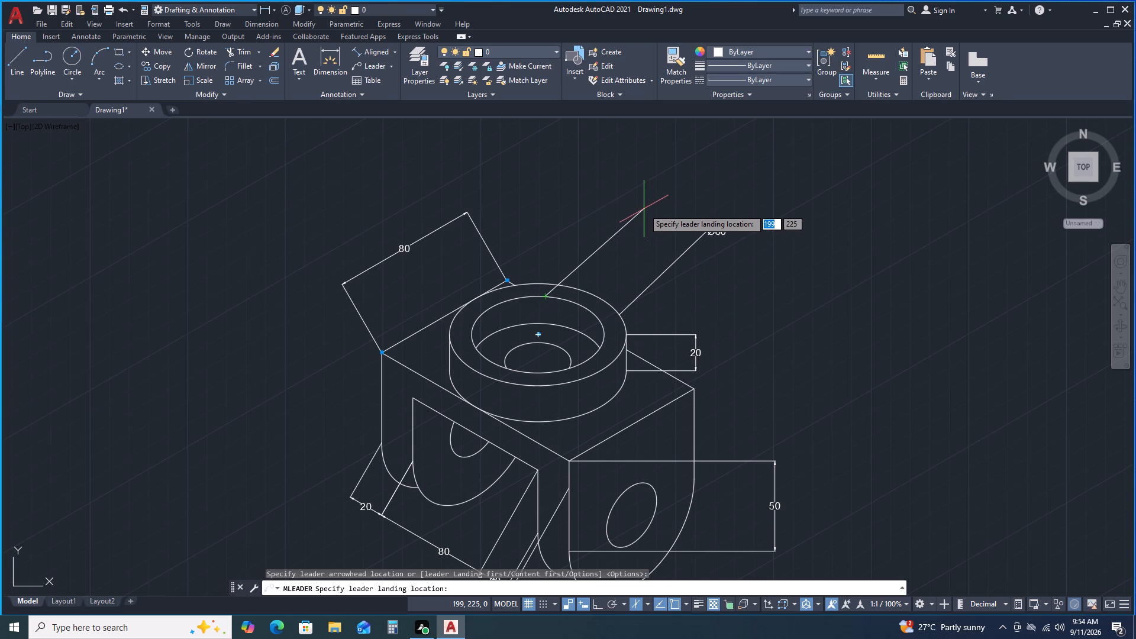
click(629, 219)
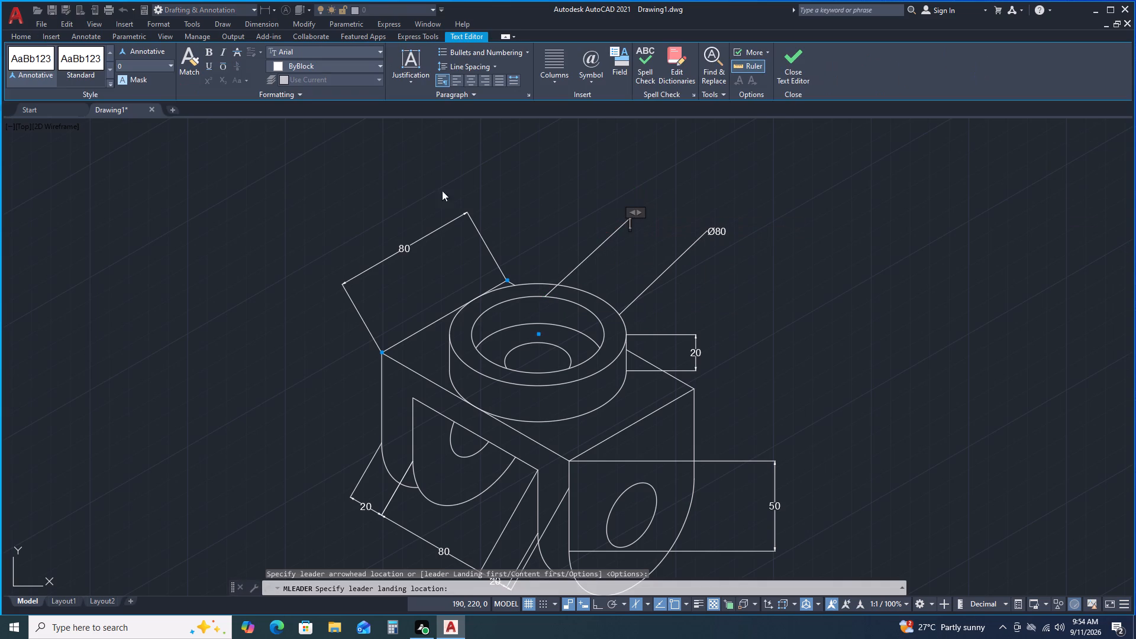
click(127, 67)
click(166, 64)
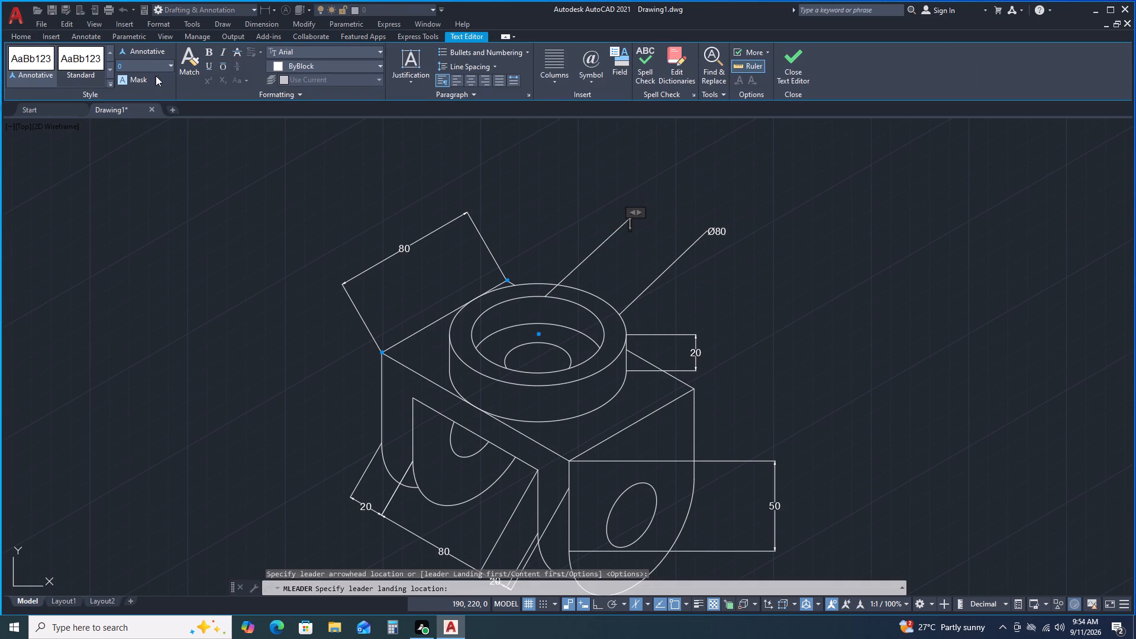
click(173, 64)
click(157, 78)
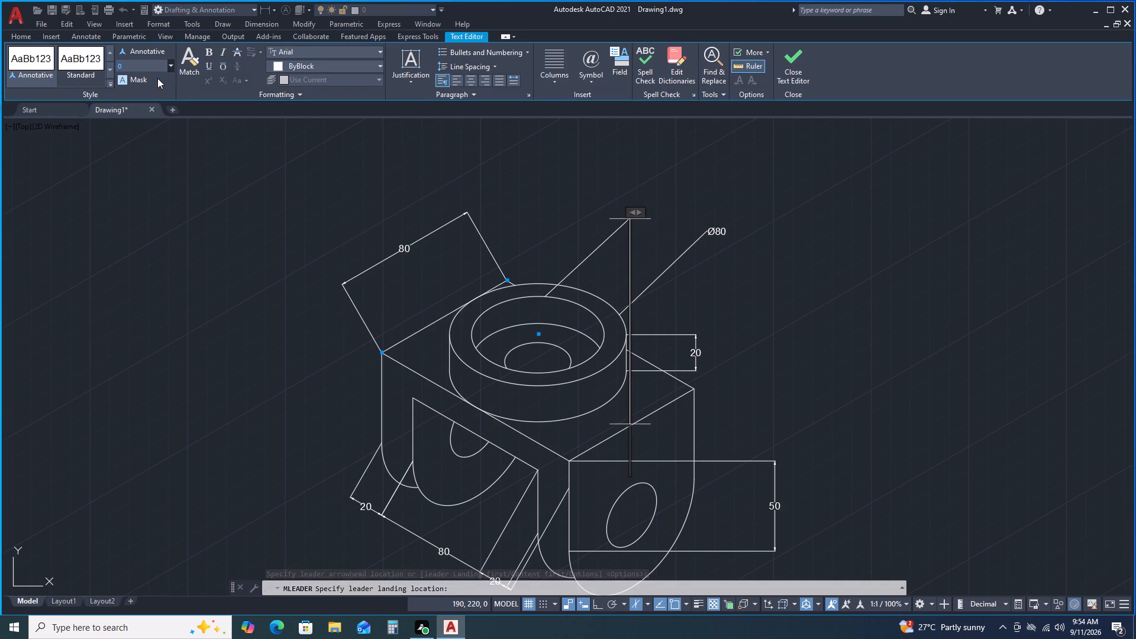
click(594, 80)
click(602, 119)
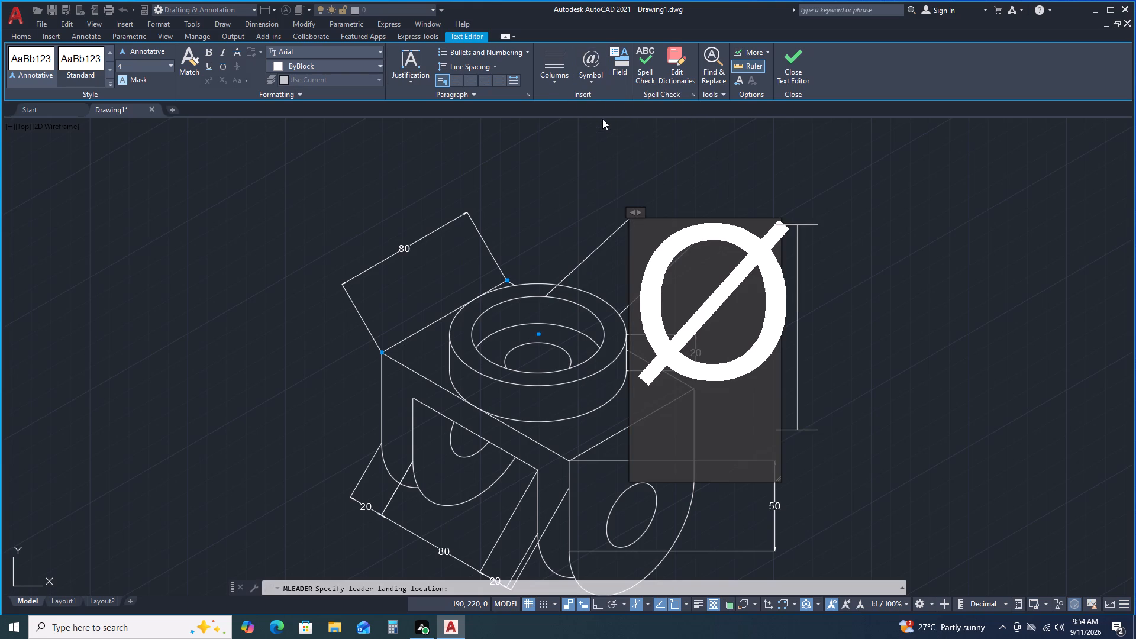
text(60)
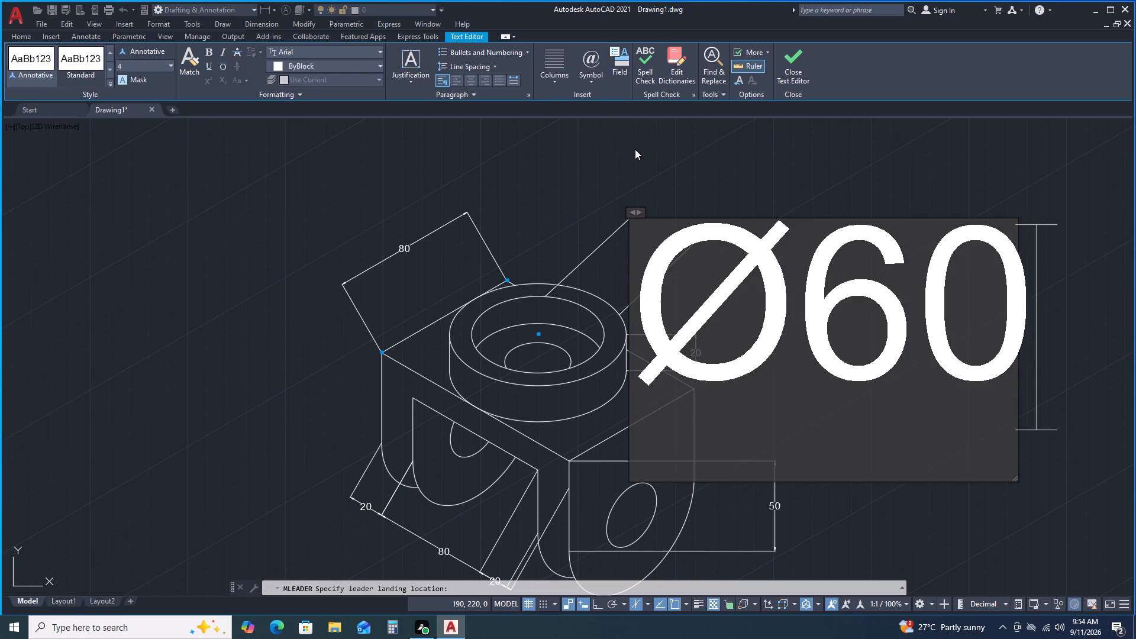
click(651, 161)
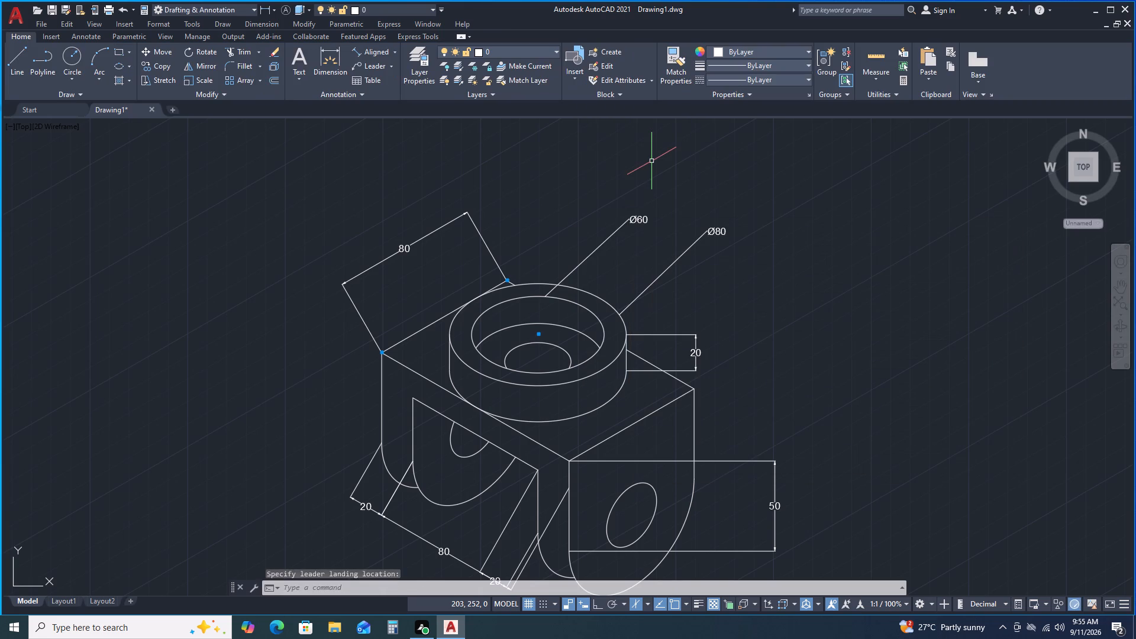
Add a multileader from the small inner bore, landing between the Ø60 and Ø80 leaders, reading Ø30 at text height 4.
click(379, 67)
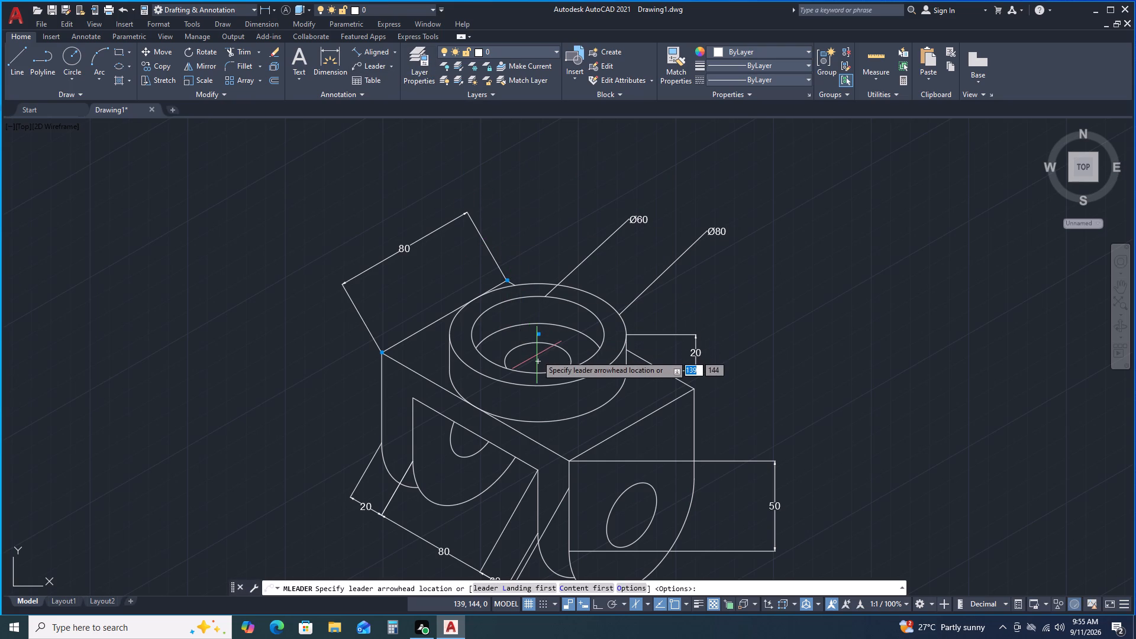
scroll(537, 355, up, 2)
scroll(537, 355, down, 1)
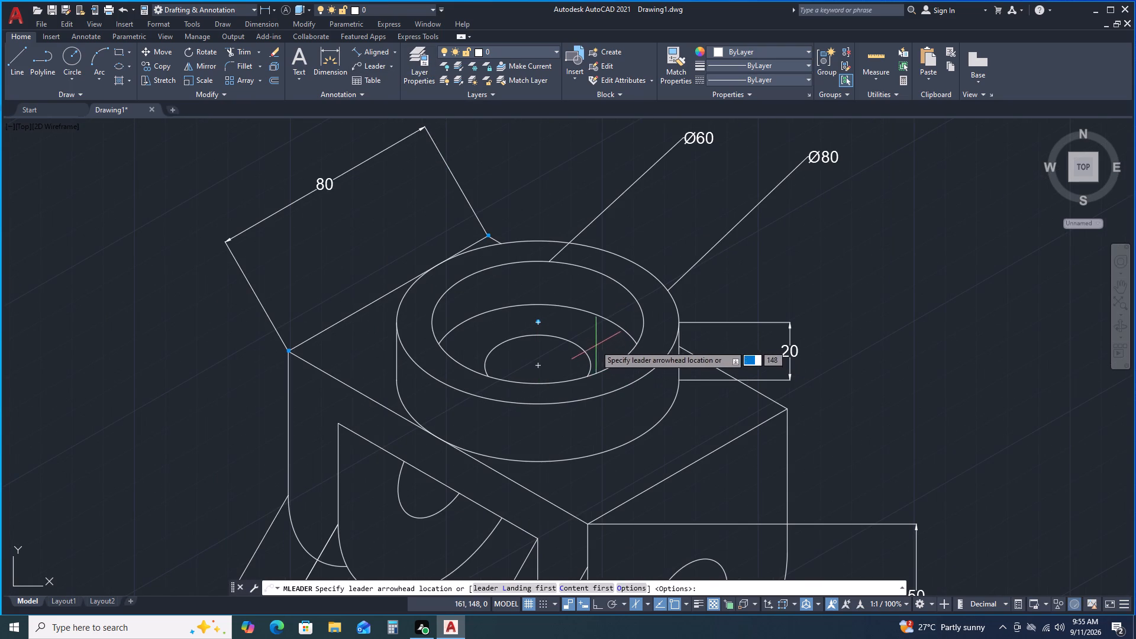
click(554, 336)
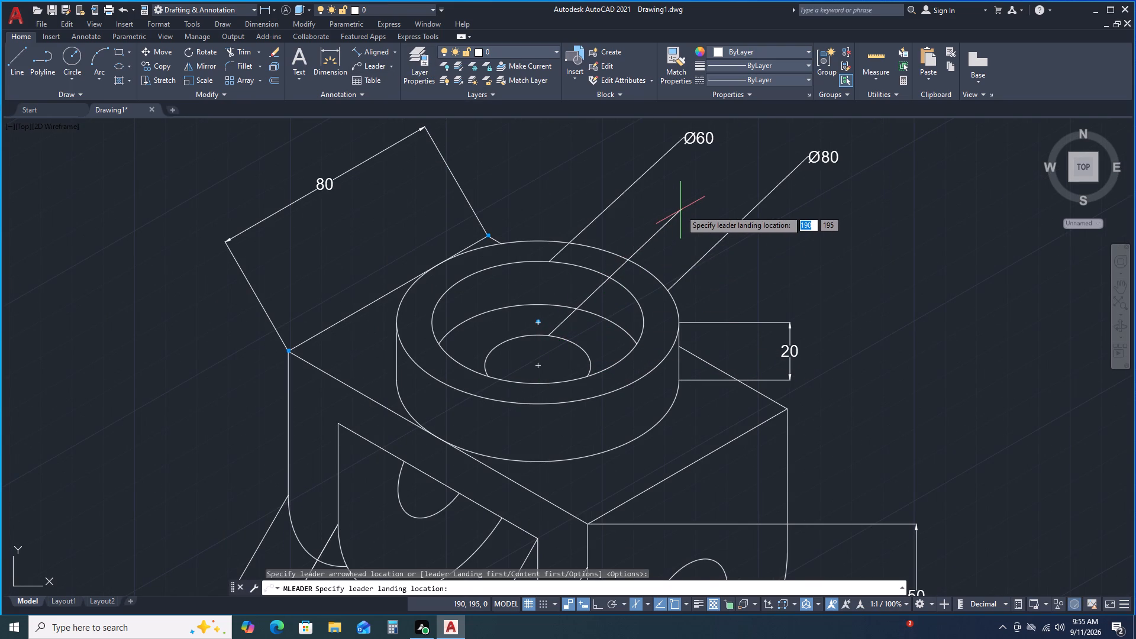
click(692, 191)
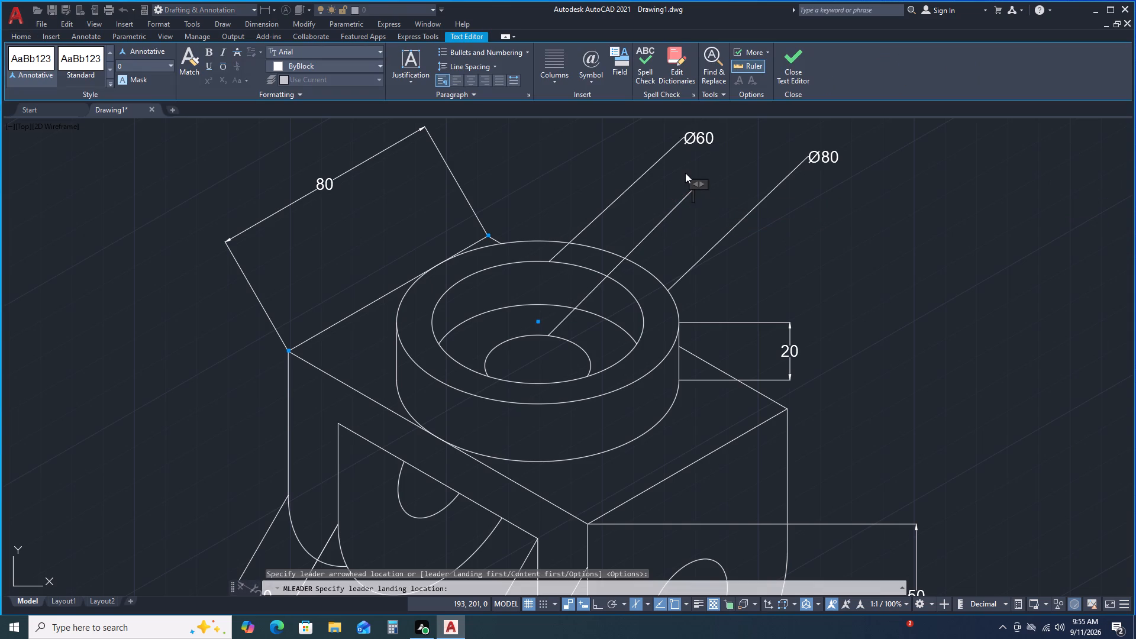
click(169, 64)
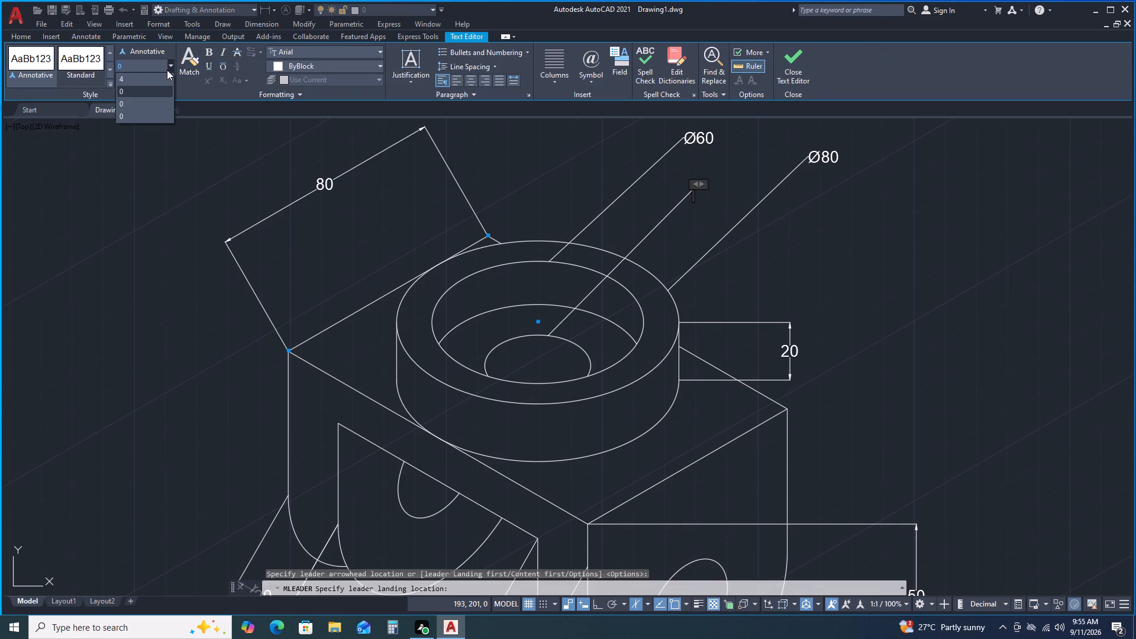
click(158, 75)
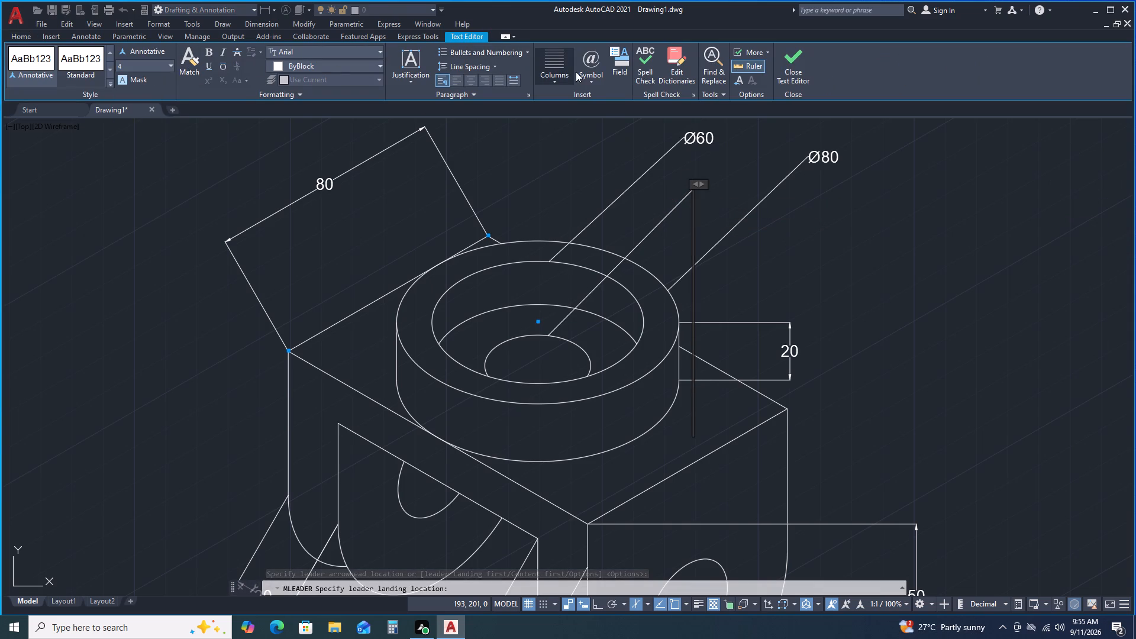
click(590, 79)
click(606, 125)
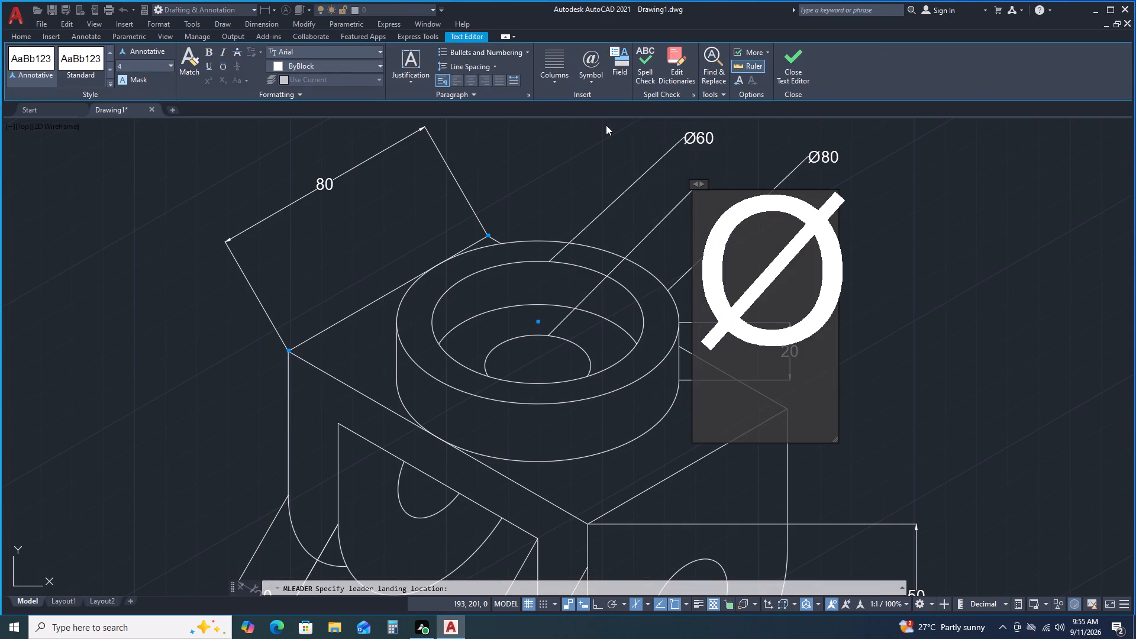
text(30)
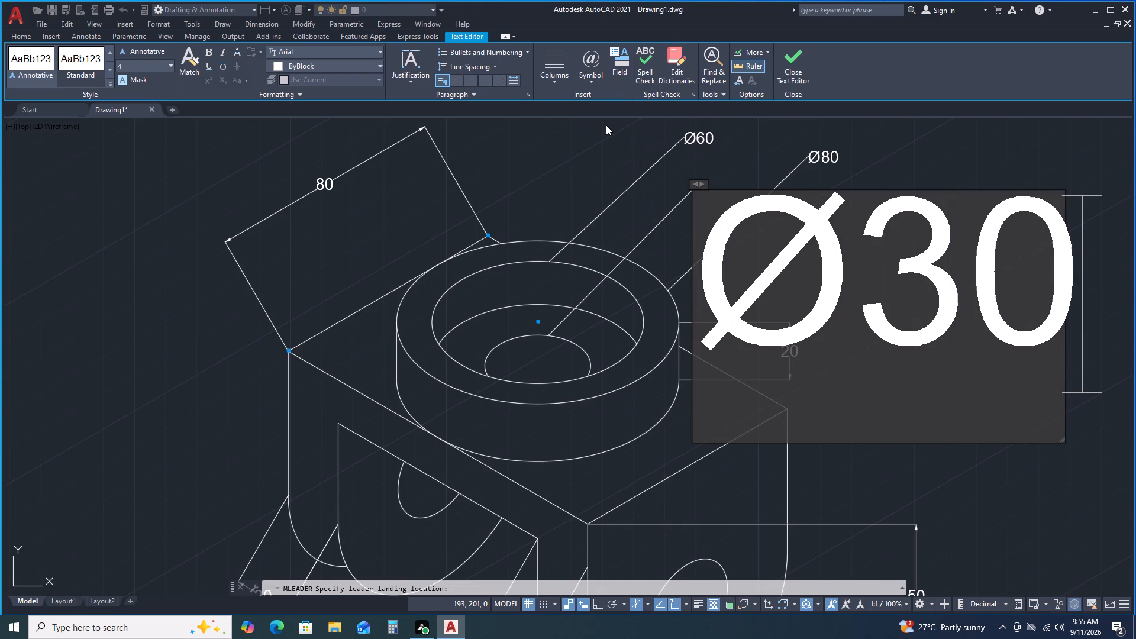
click(608, 156)
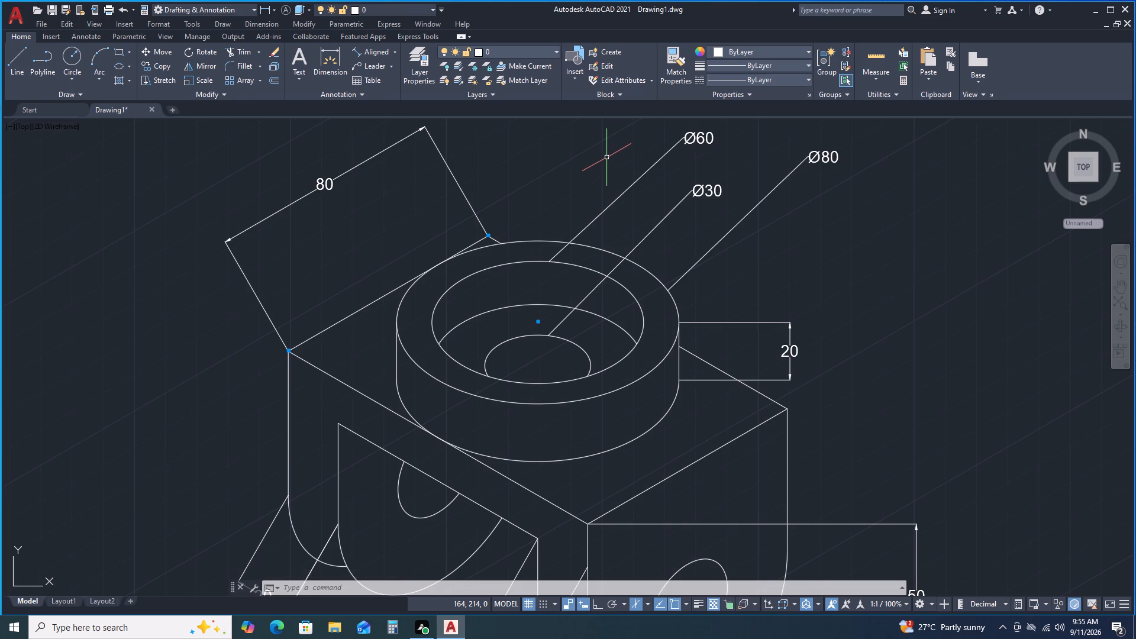
Add a multileader from the front leg's hole, landing above the 50 dimension, reading Ø32 at text height 4.
click(382, 66)
middle_drag(738, 479, 637, 295)
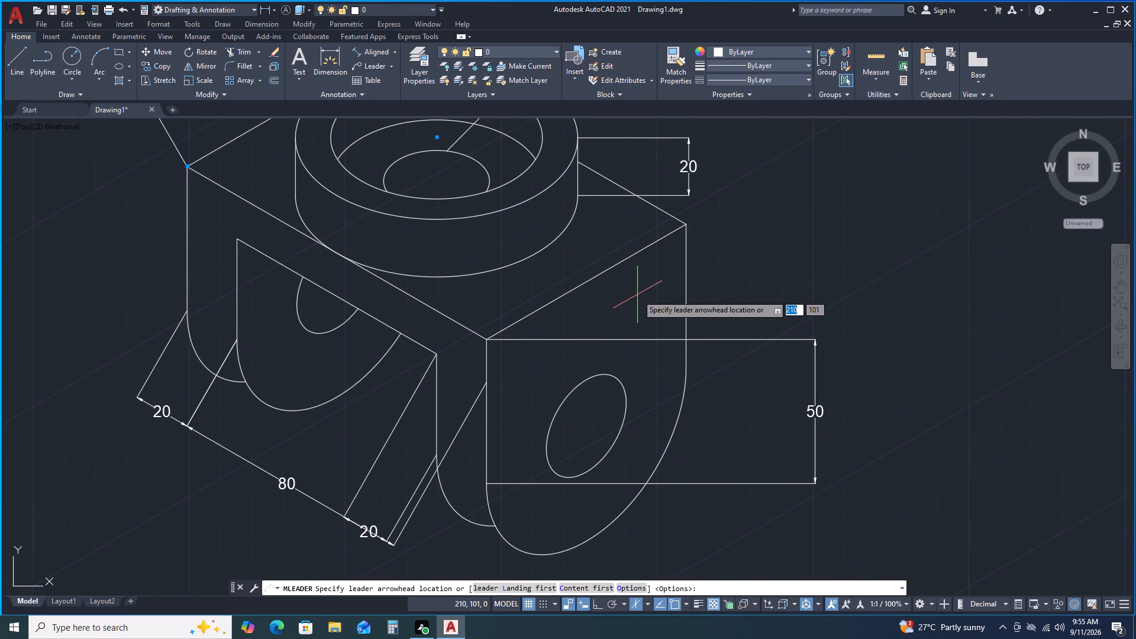
click(622, 383)
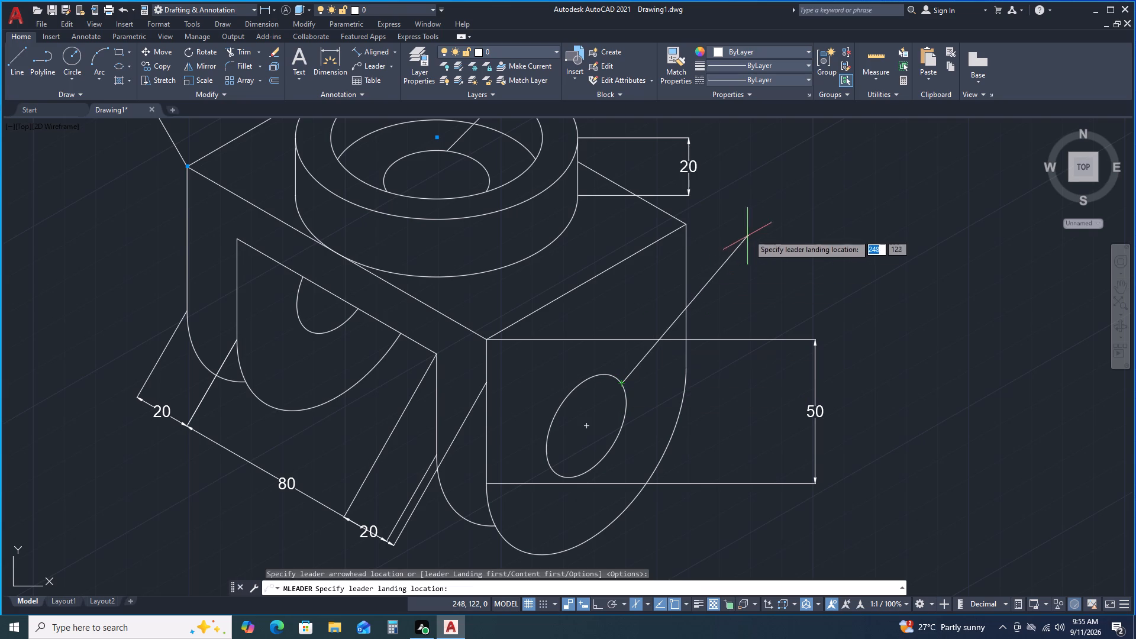
click(757, 228)
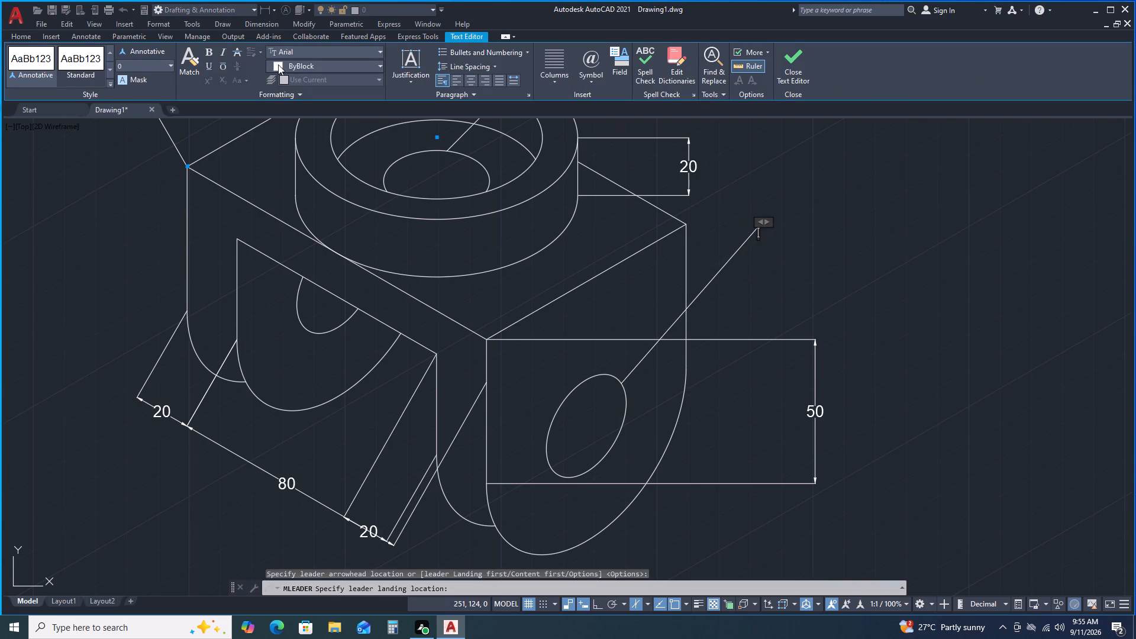
click(170, 69)
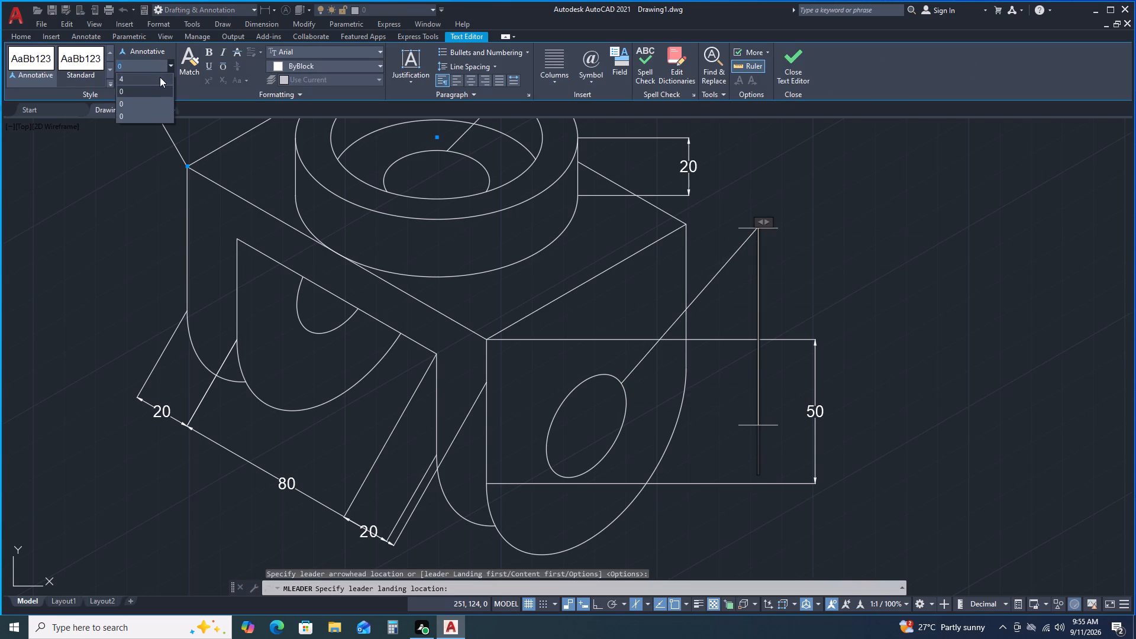
click(160, 77)
click(599, 77)
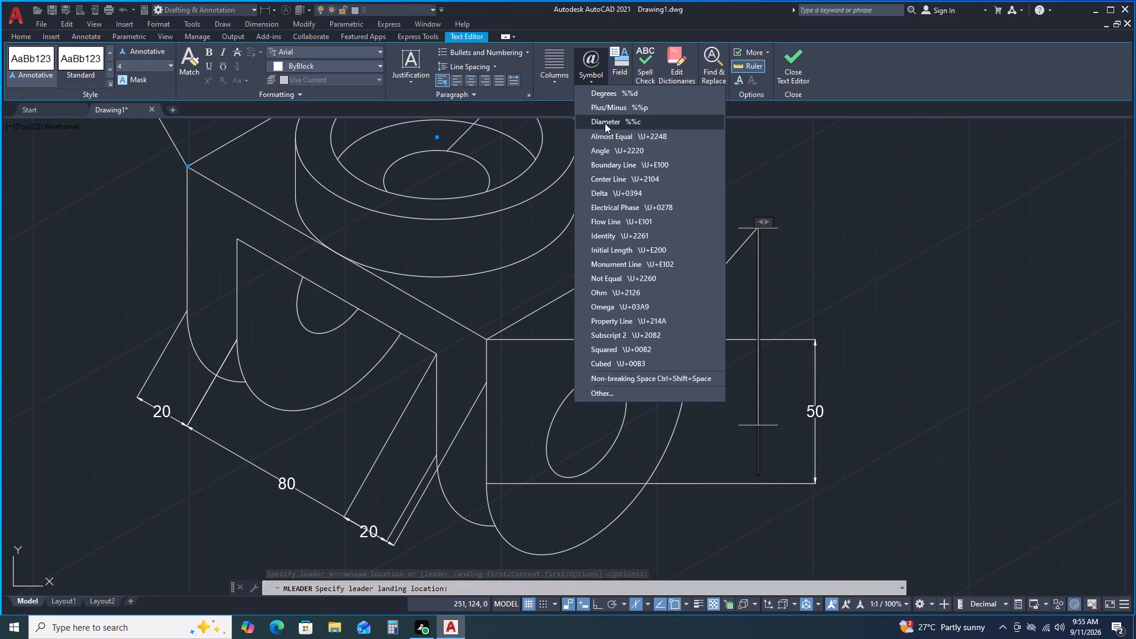
click(605, 123)
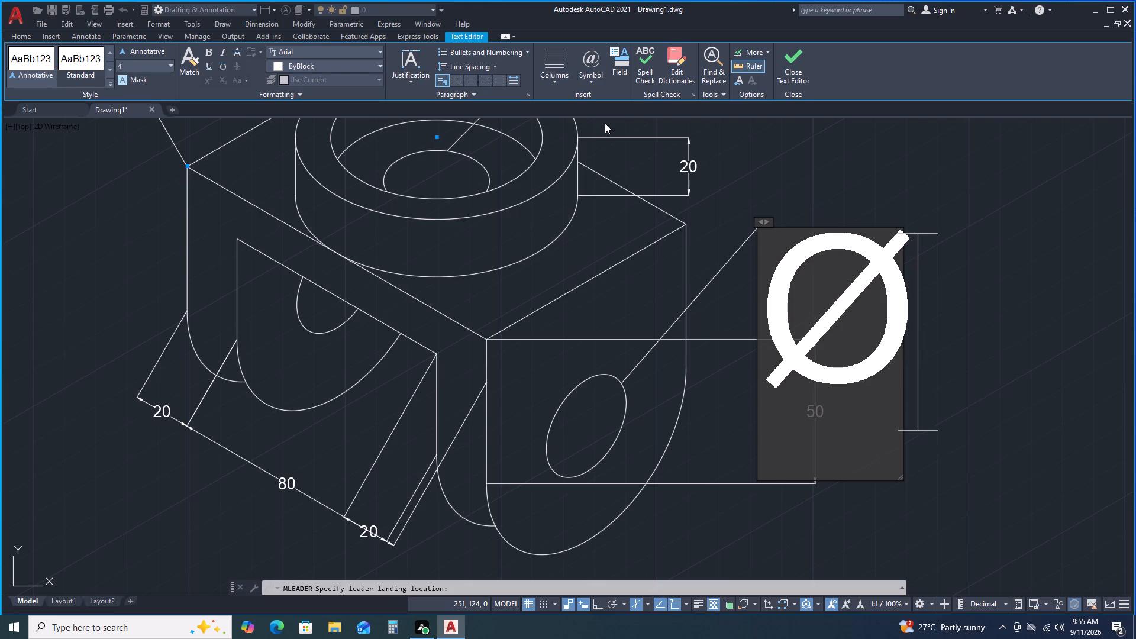
text(32)
click(652, 248)
scroll(652, 248, down, 2)
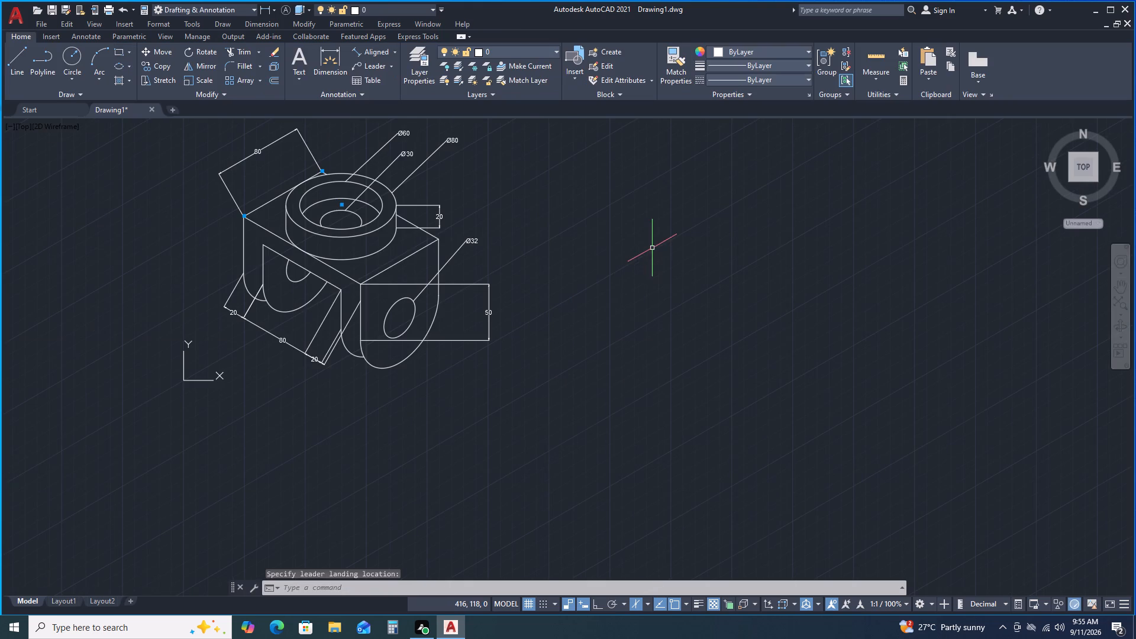
Set the arrowhead size of the four diameter leaders Ø60, Ø30, Ø80 and Ø32 to 2.
middle_drag(509, 196, 655, 254)
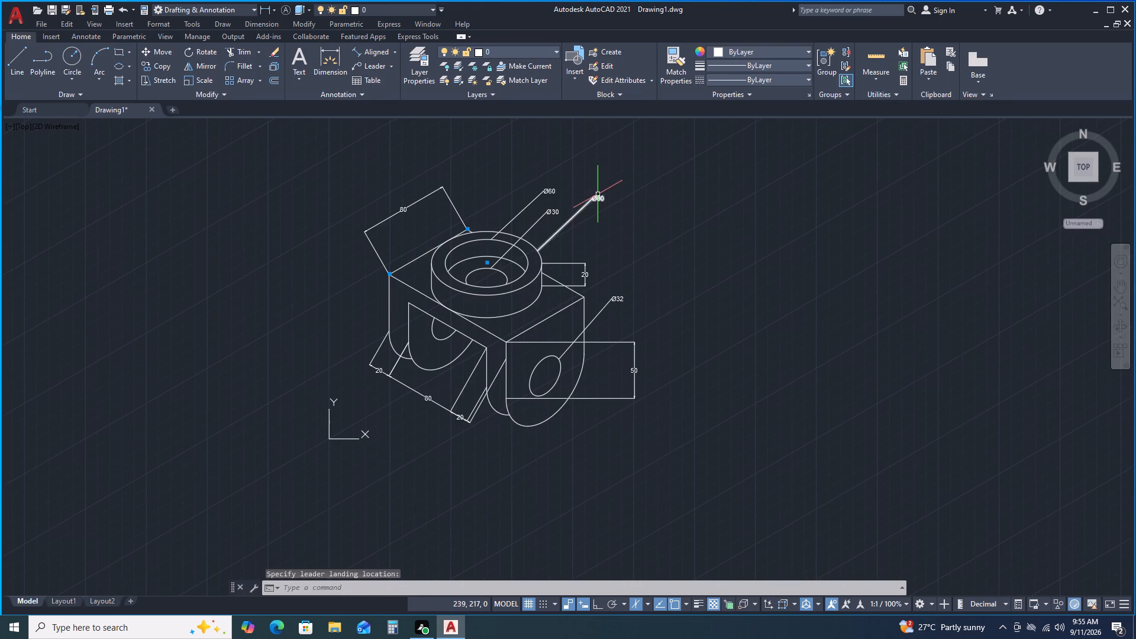
click(598, 194)
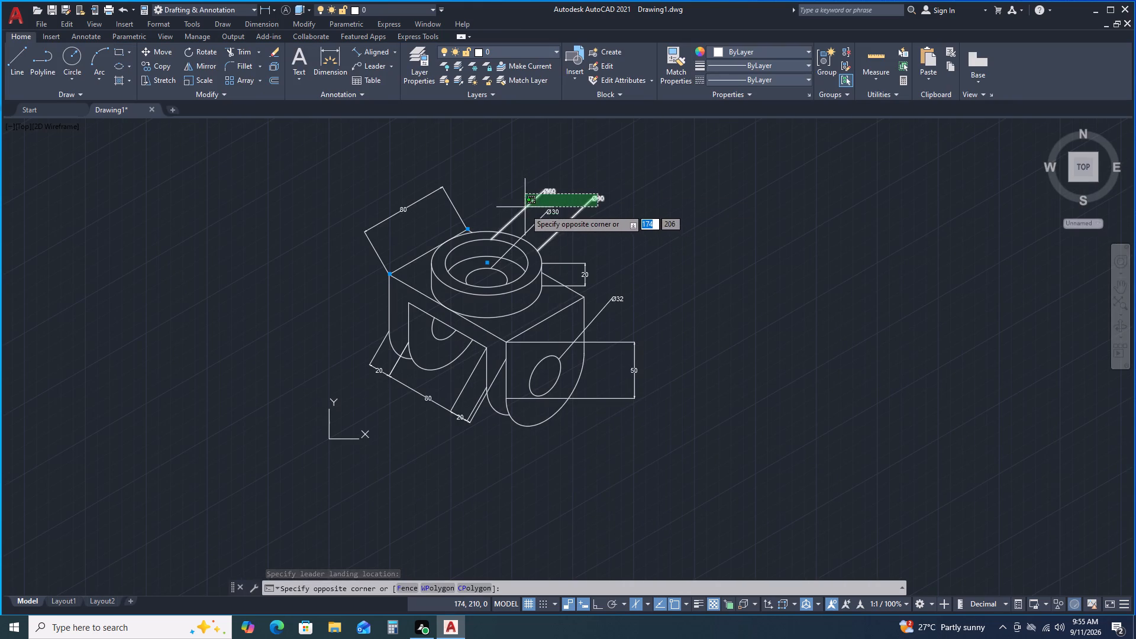
click(525, 218)
click(615, 302)
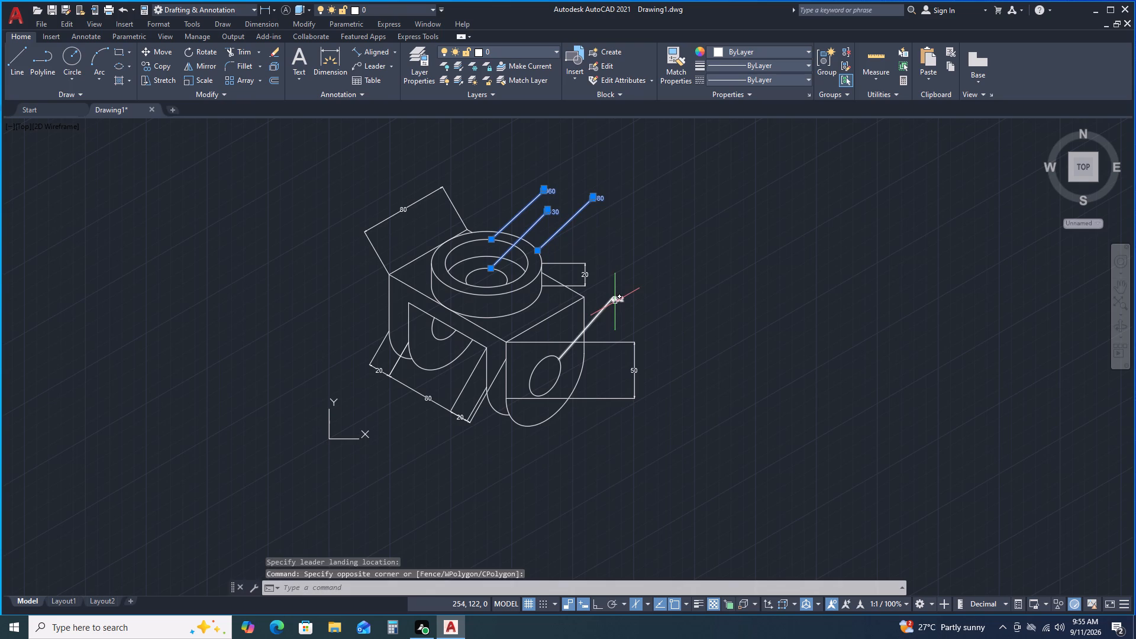
right_click(704, 285)
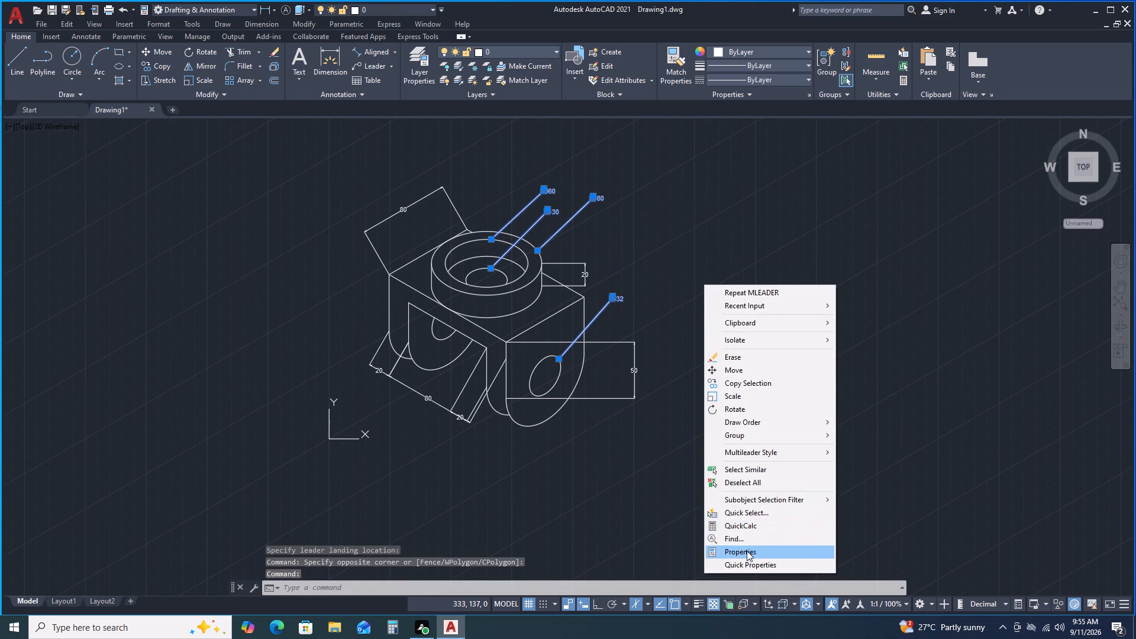
click(747, 551)
click(192, 278)
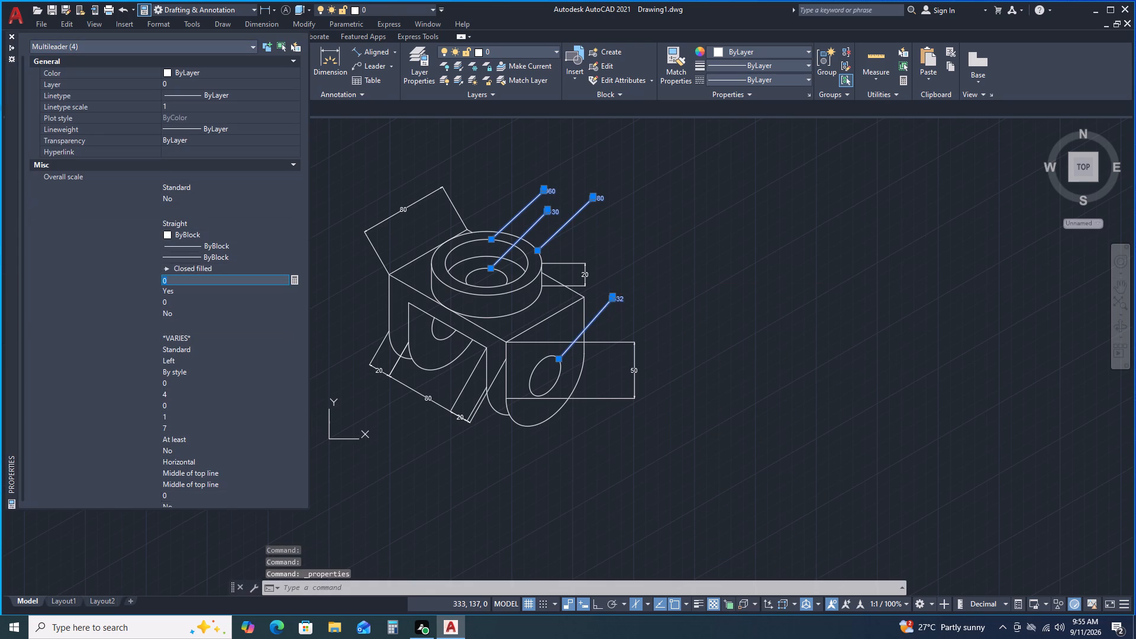
key(2)
key(Return)
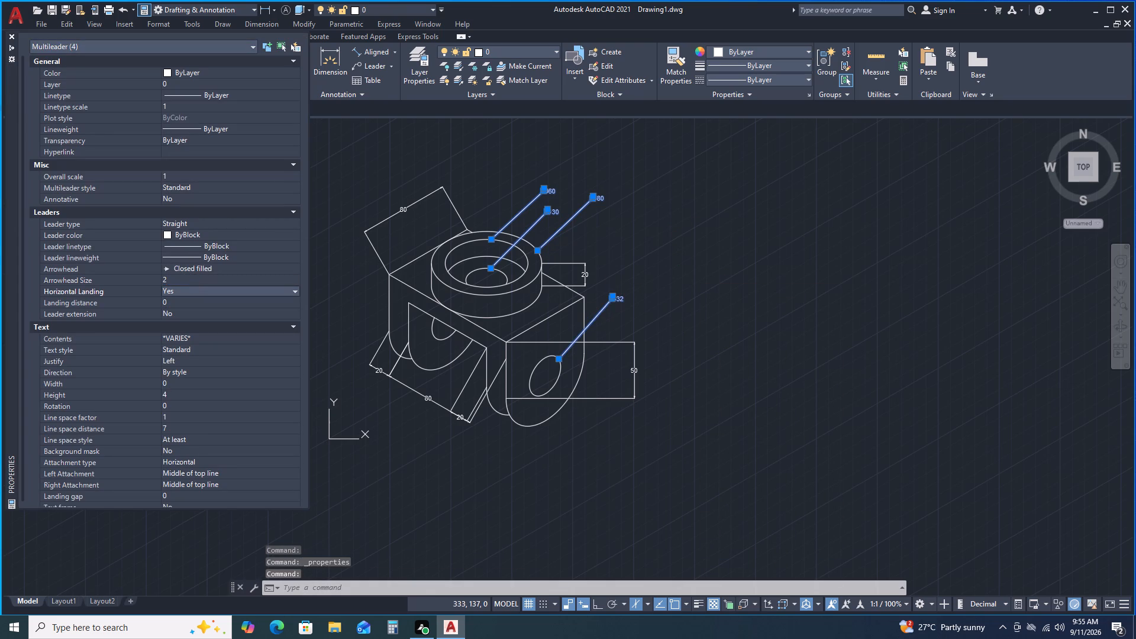
click(9, 35)
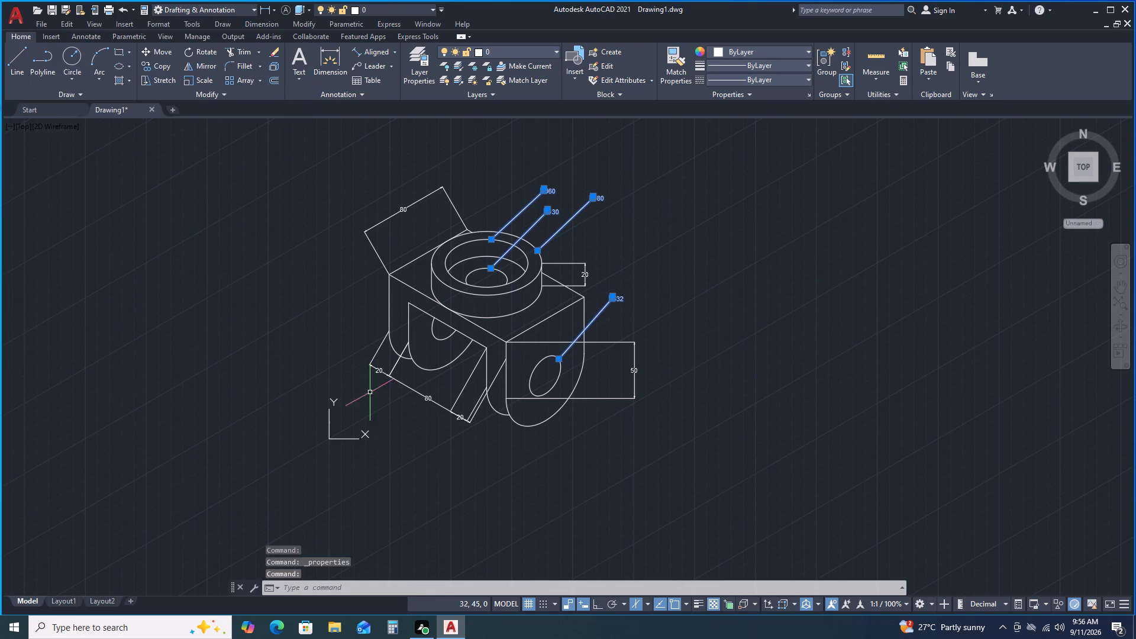
key(Escape)
scroll(566, 325, up, 2)
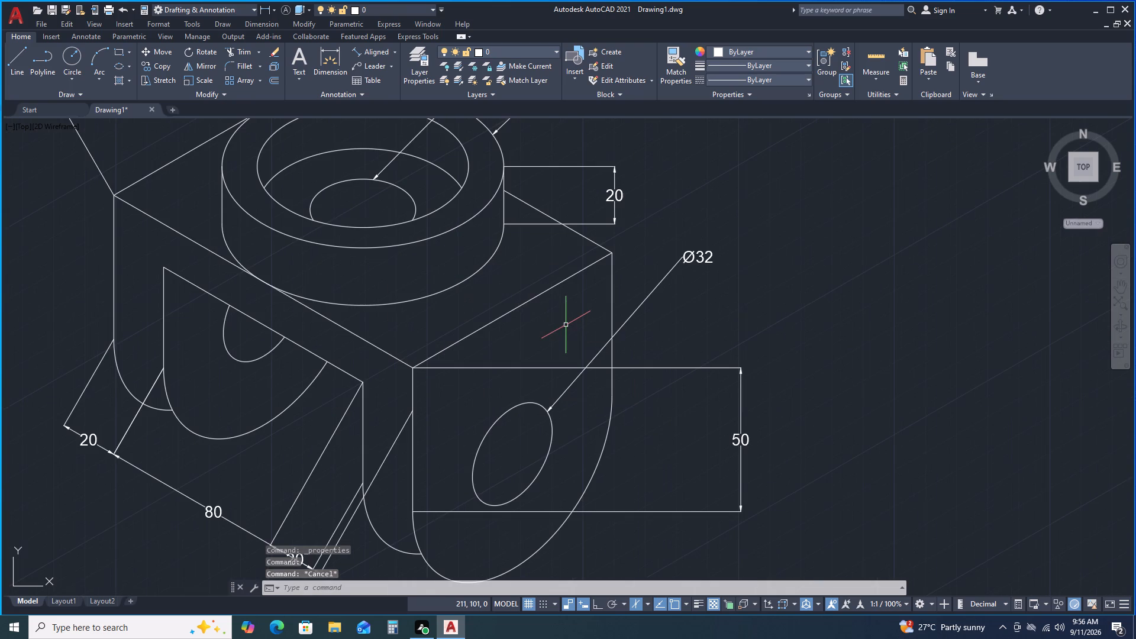
scroll(566, 325, down, 2)
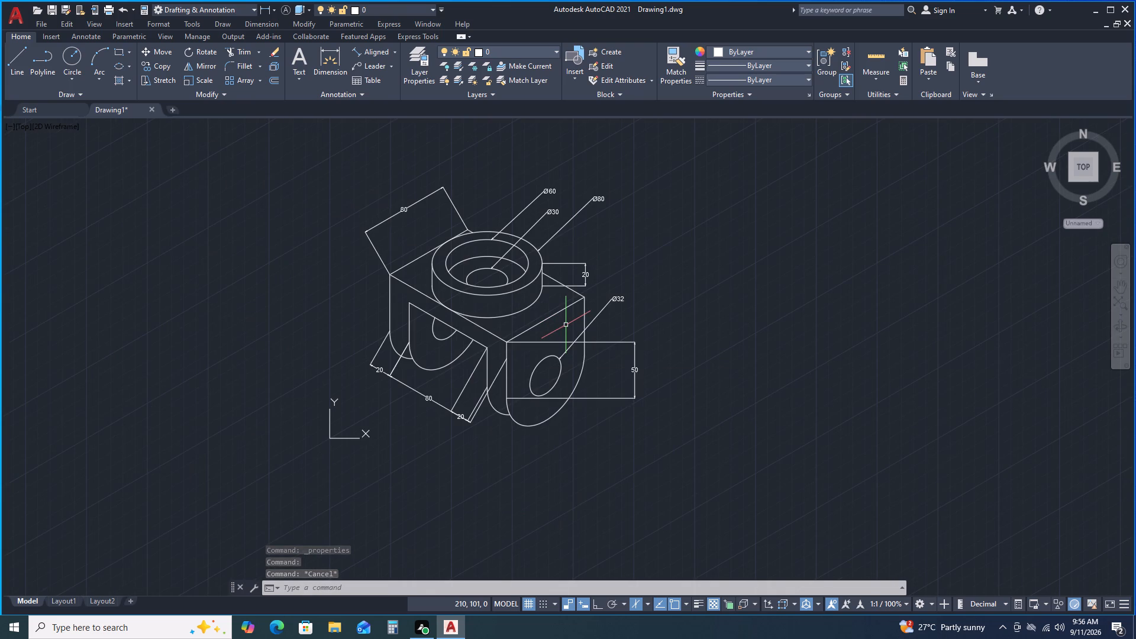
Oblique the 20, 80 and 20 dimensions below the legs, picking the obliquing direction along the bracket's far-left vertical edge.
key(d)
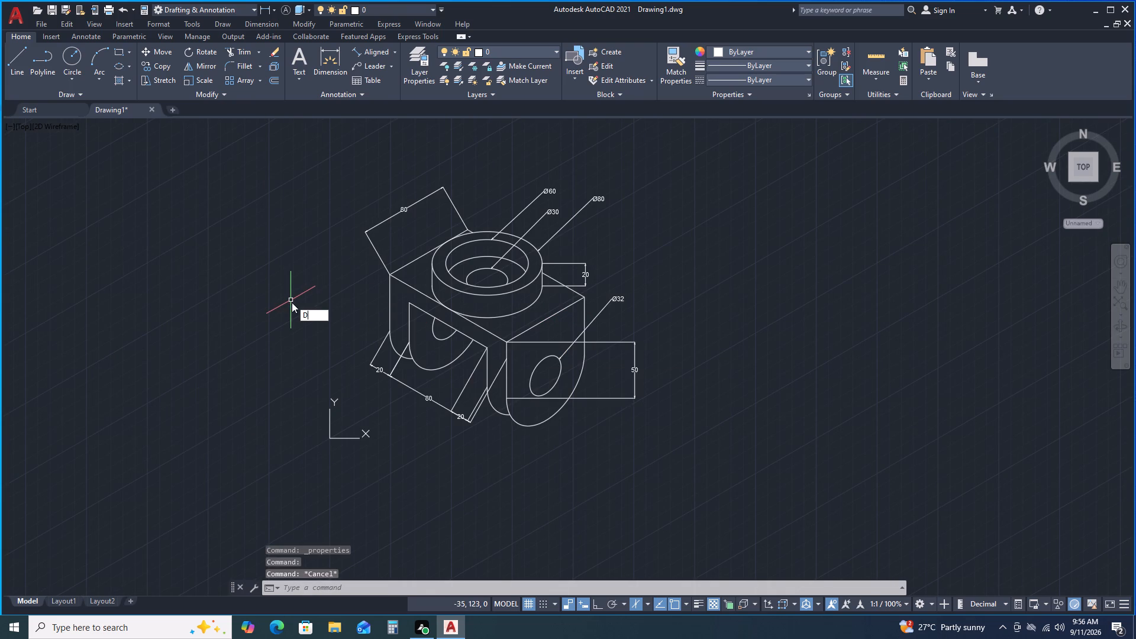
key(i)
key(m)
double_click(350, 359)
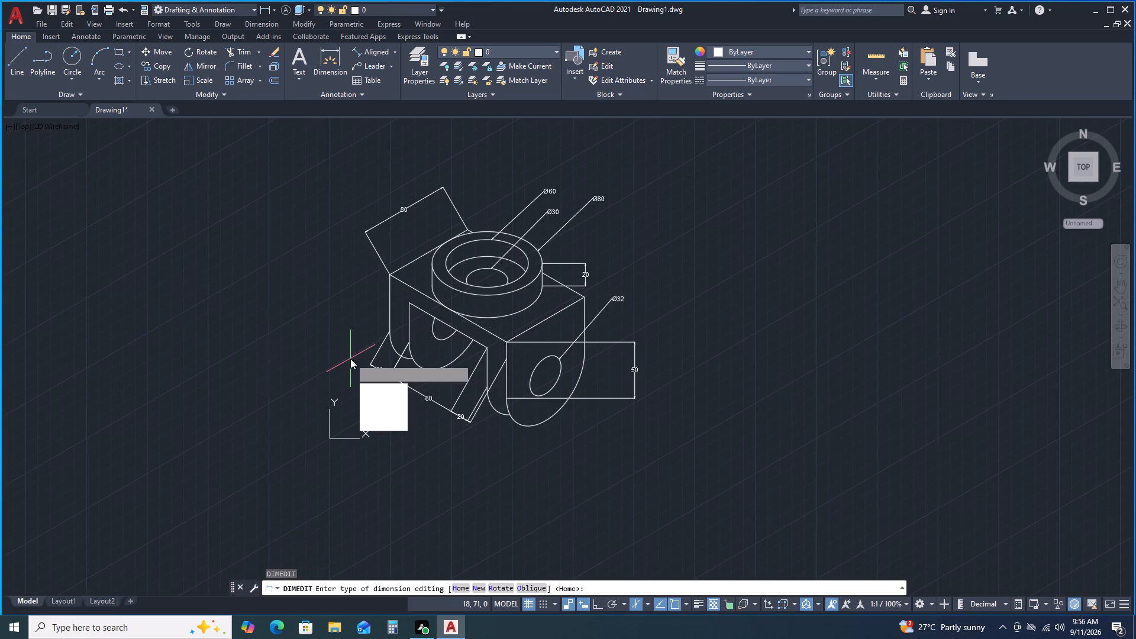
click(382, 426)
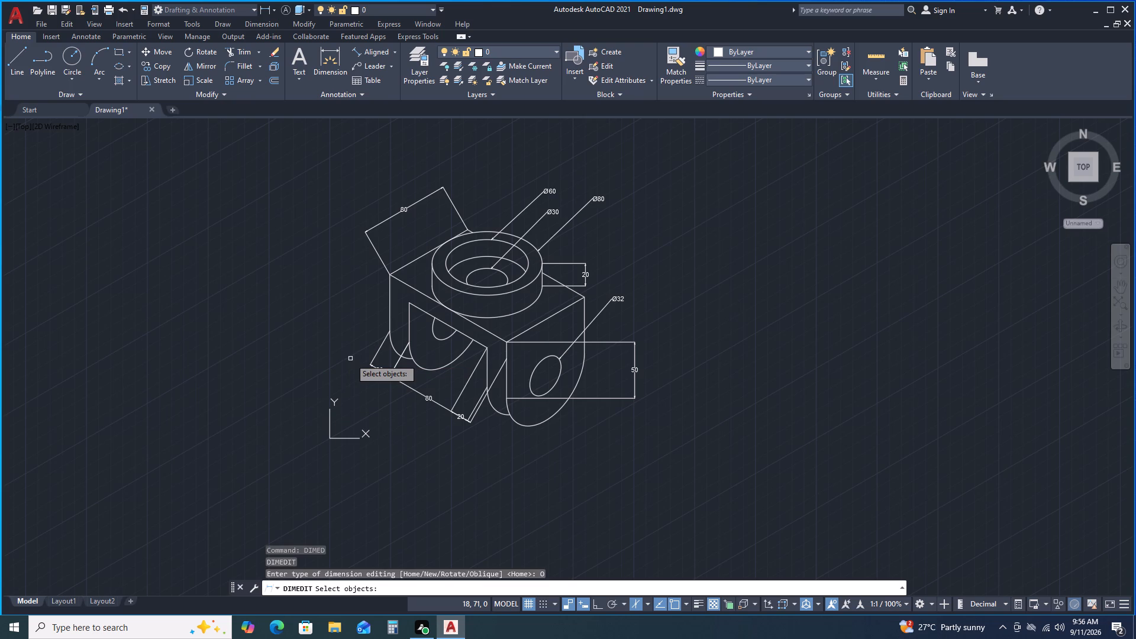
scroll(351, 358, up, 2)
click(427, 395)
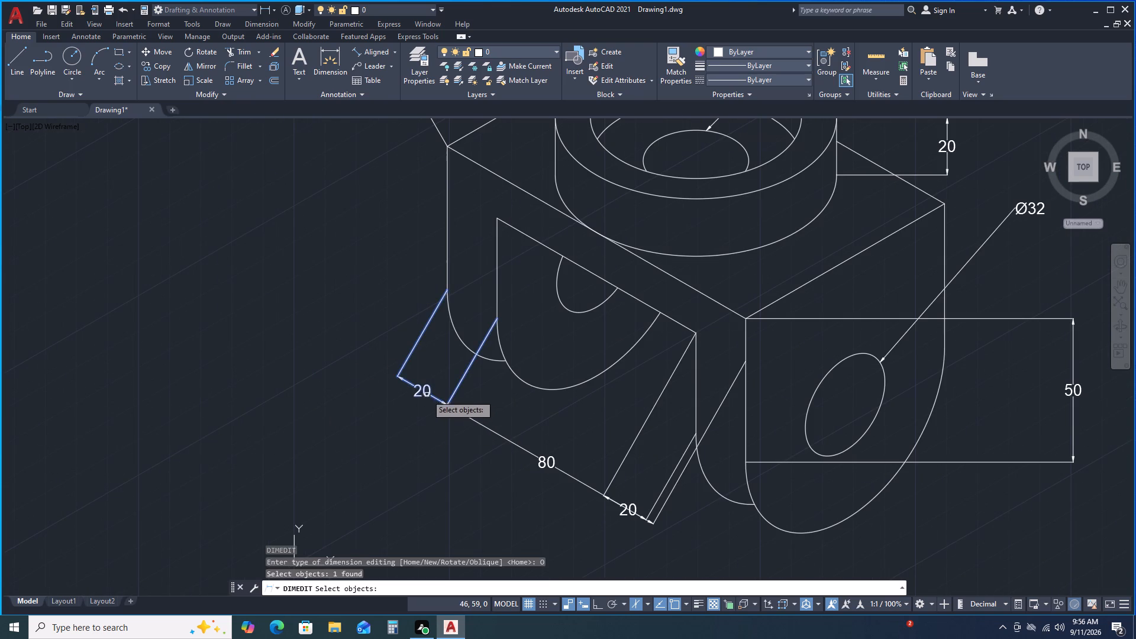
click(546, 457)
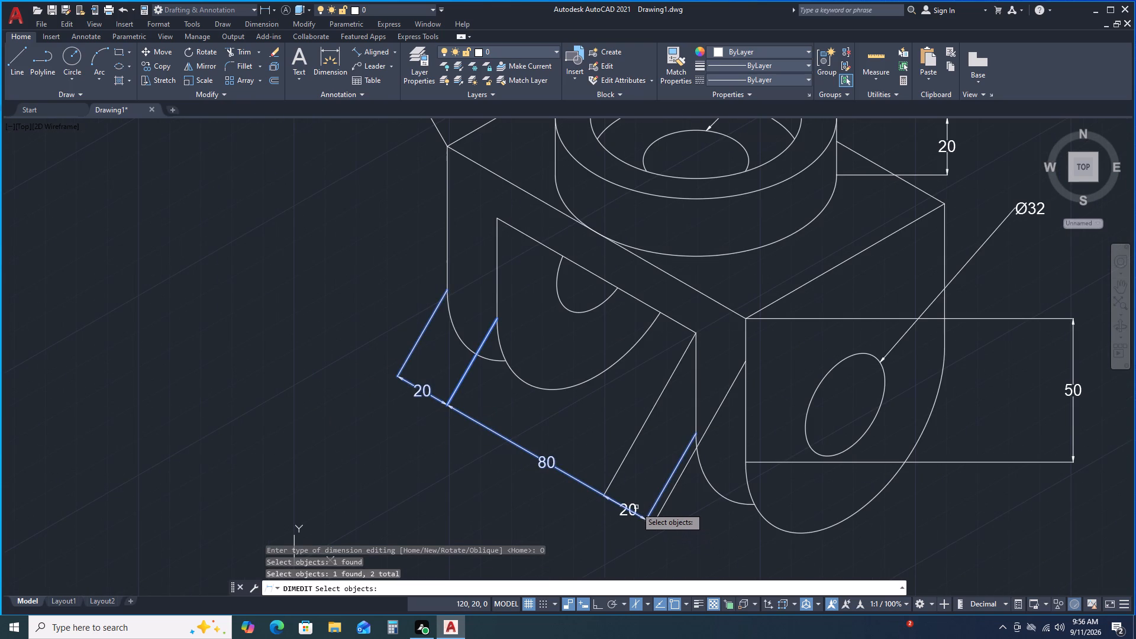
click(635, 507)
scroll(657, 488, down, 2)
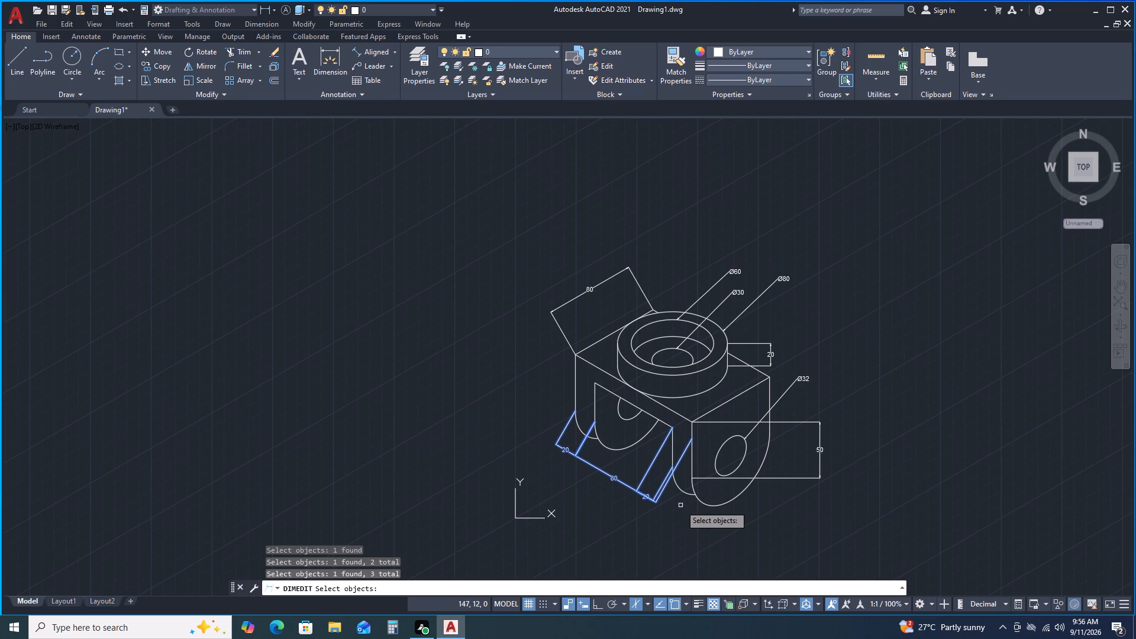
right_click(473, 372)
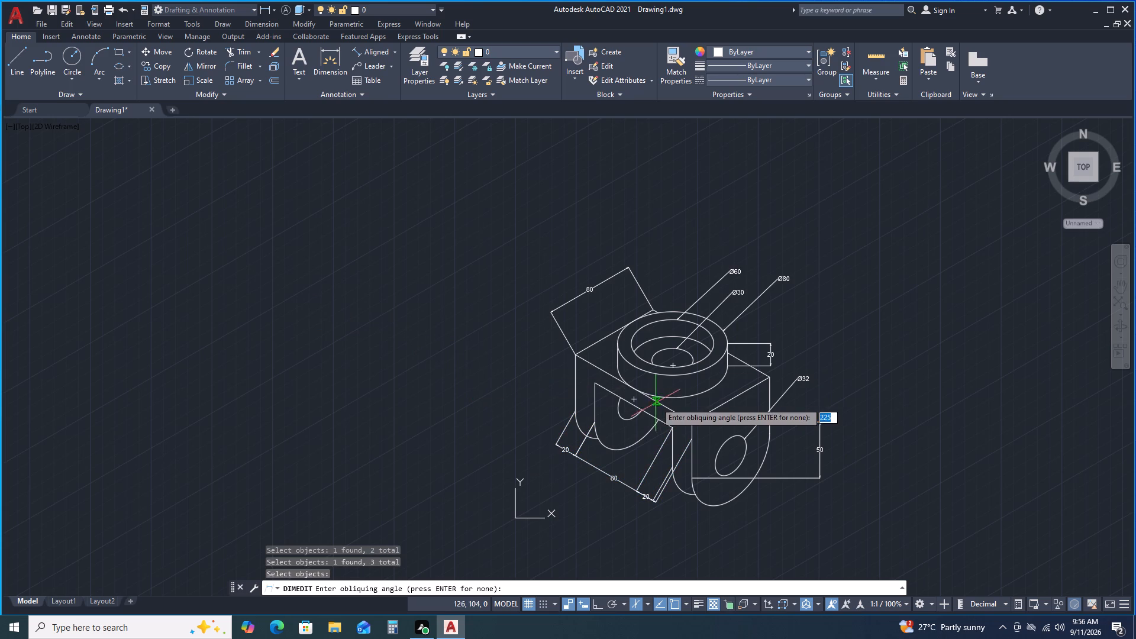
click(576, 355)
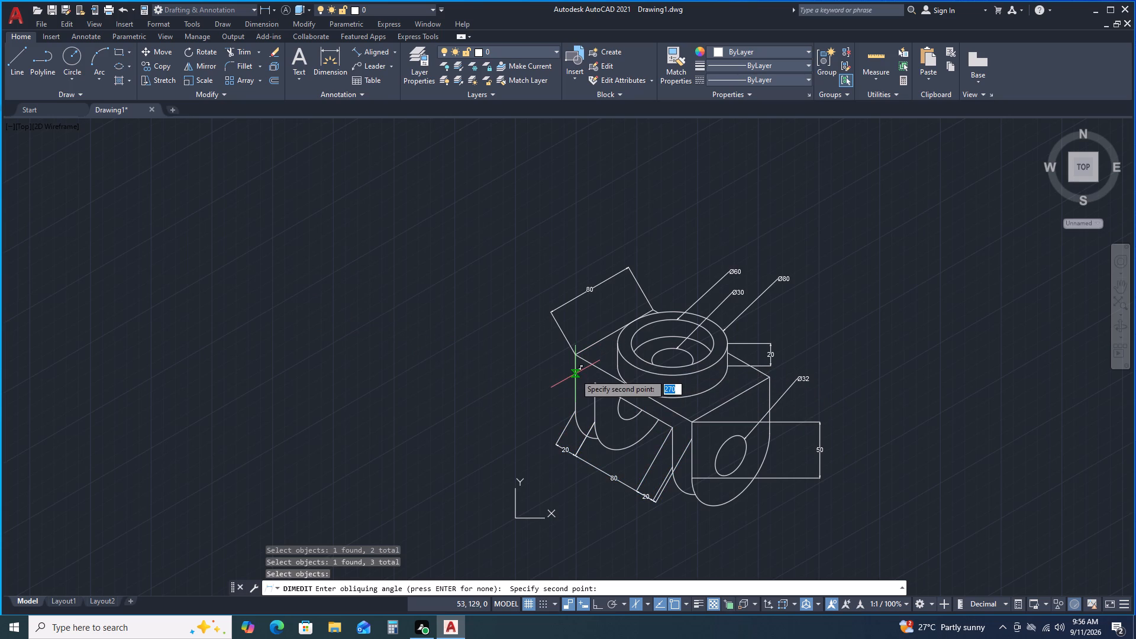
click(575, 374)
scroll(708, 517, up, 2)
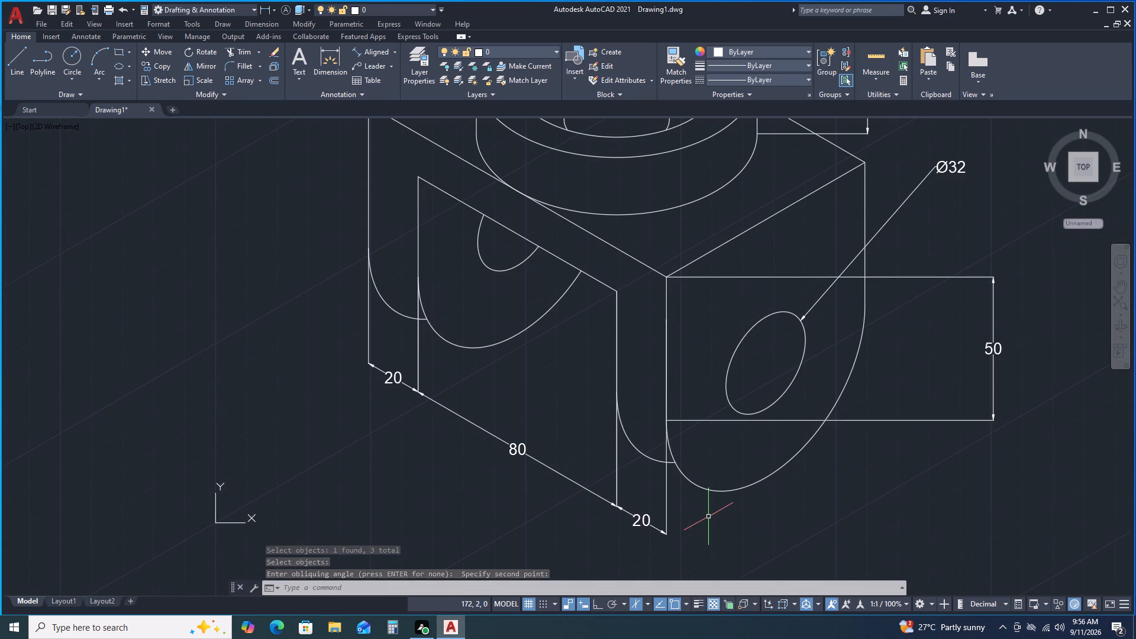
scroll(708, 517, down, 1)
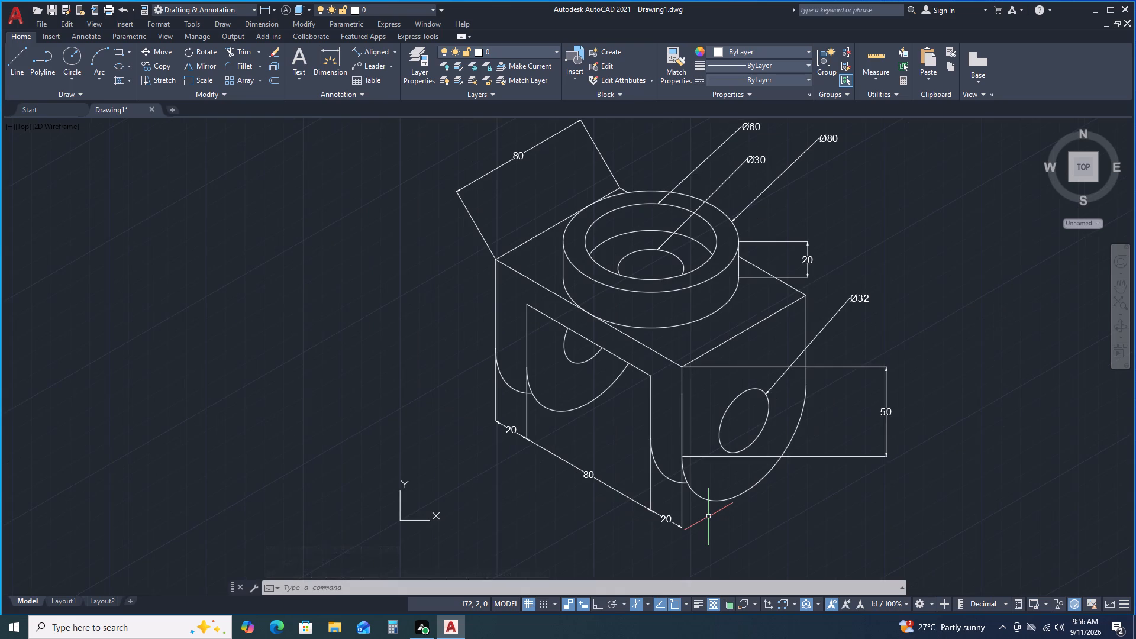
Oblique the 50 leg dimension and the boss's 20 height dimension, taking the direction from the block's right corner along its right-front top edge.
key(space)
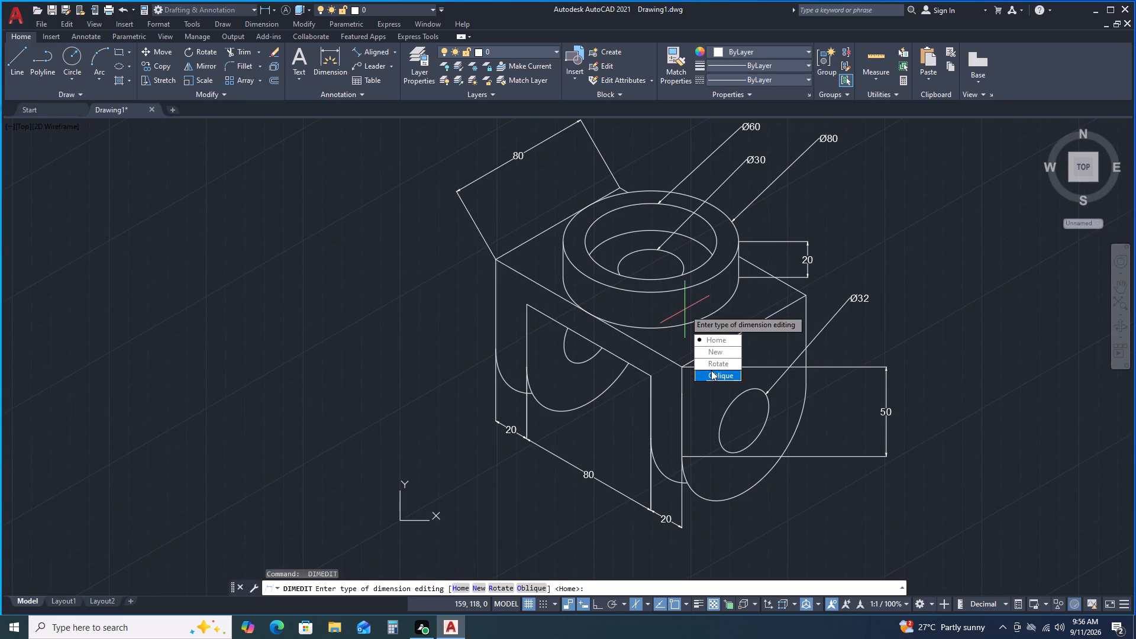
drag(711, 370, 685, 309)
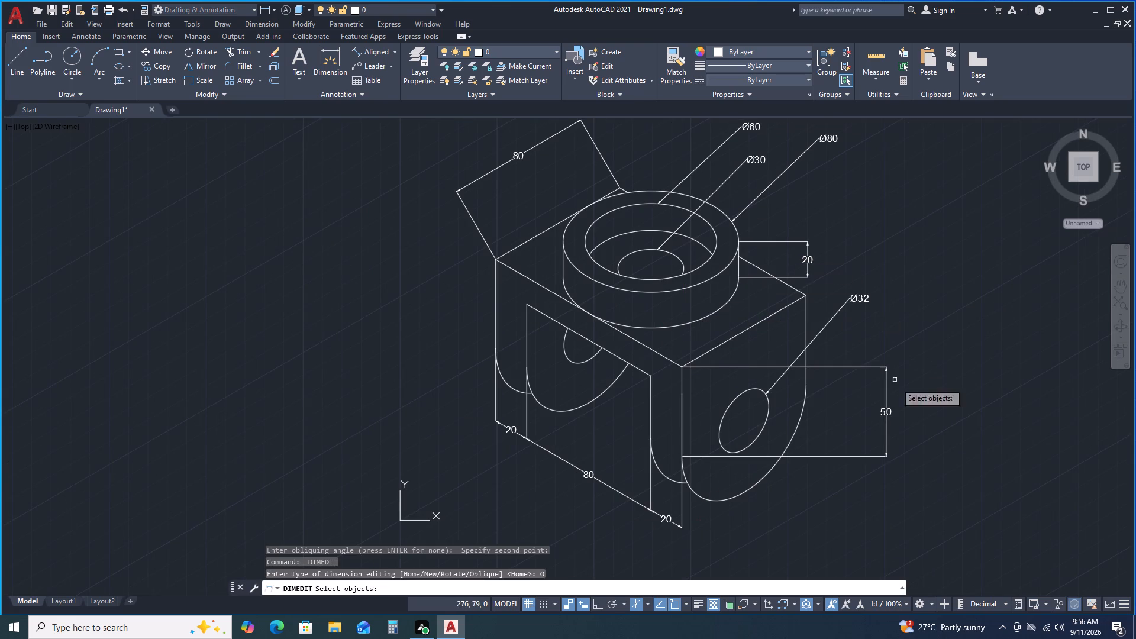
click(887, 414)
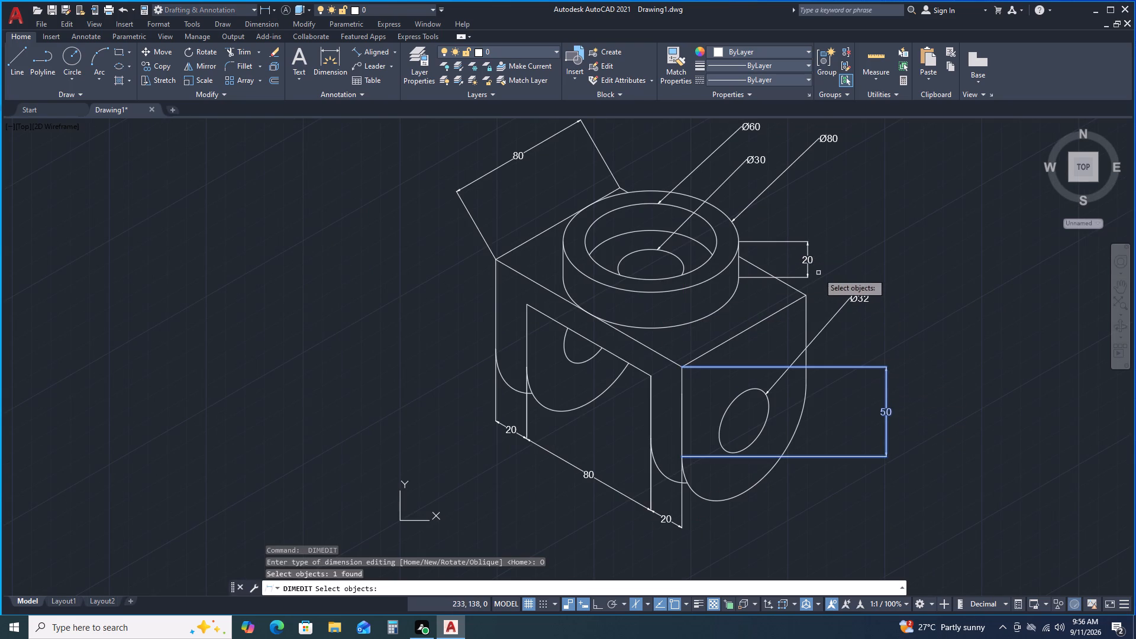
click(809, 258)
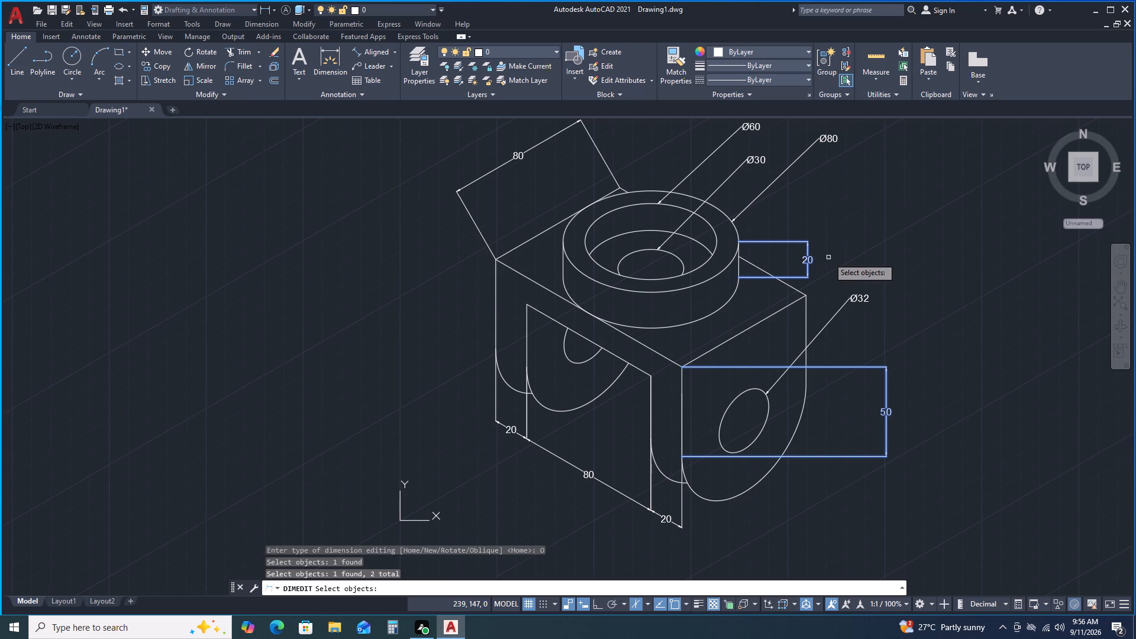
right_click(822, 289)
click(808, 293)
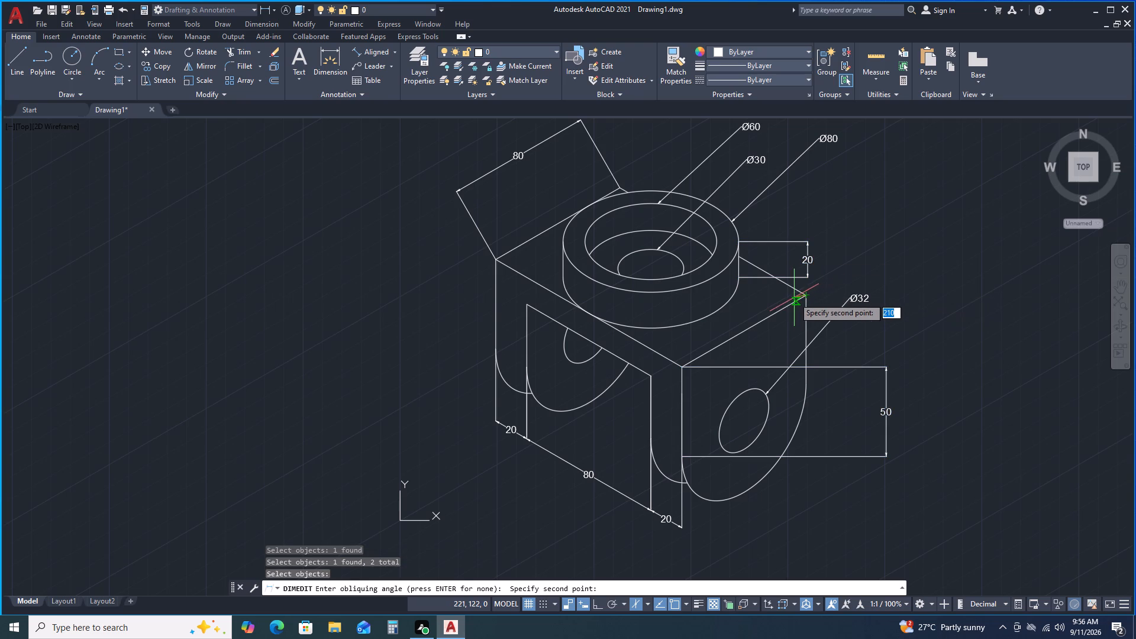
click(798, 303)
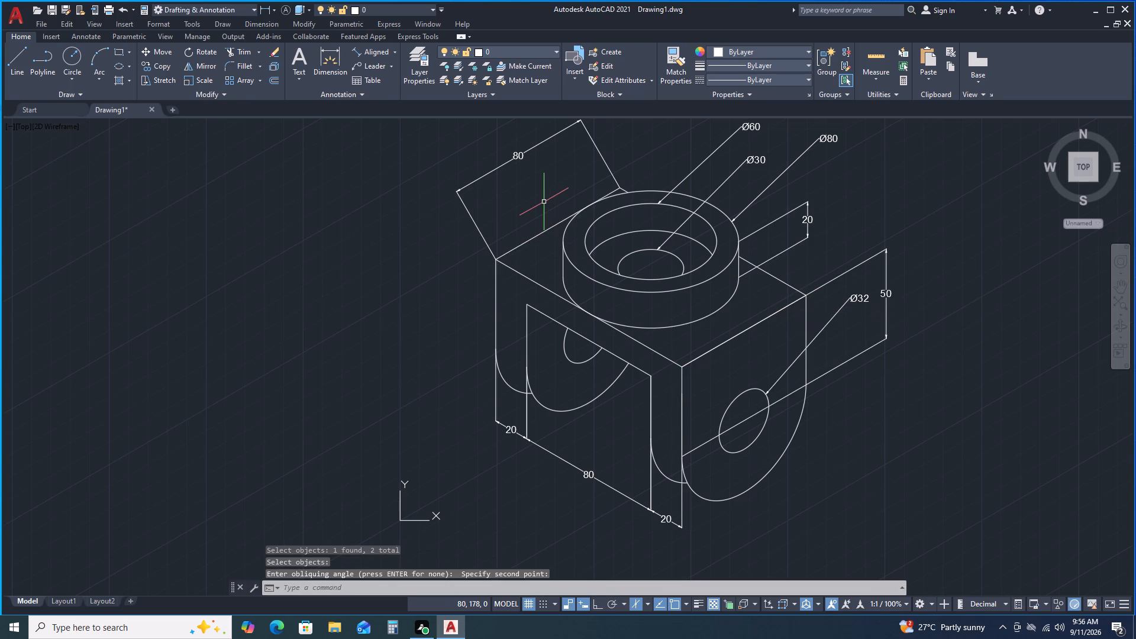
Oblique the 80 dimension at the block's upper left, taking the direction from the left corner along the left-front top edge.
key(space)
drag(572, 268, 685, 309)
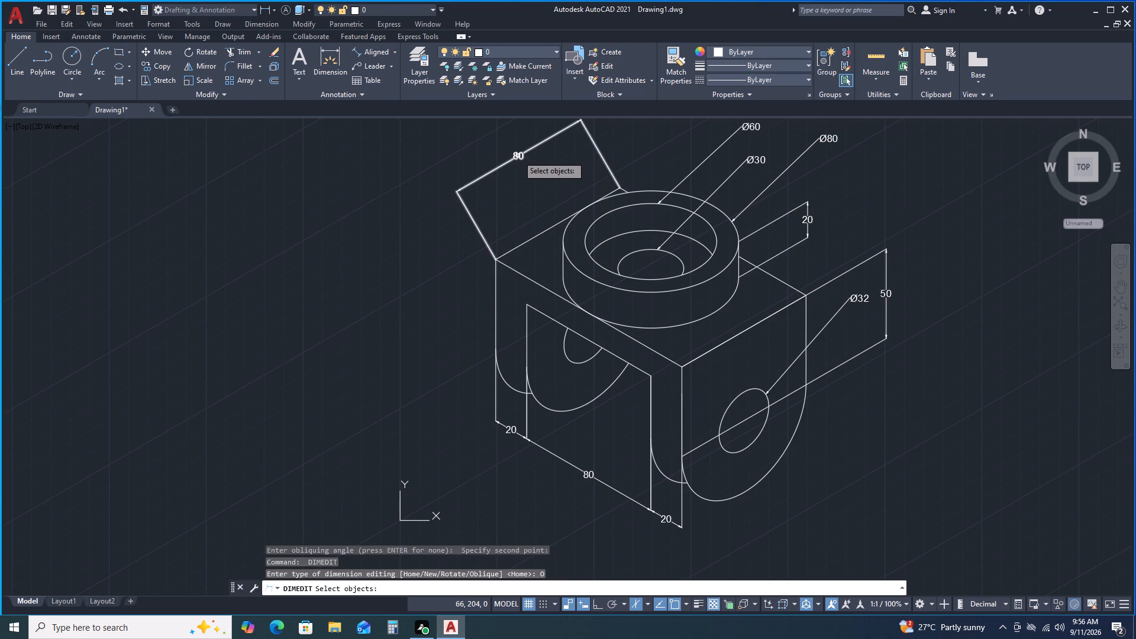
click(518, 156)
right_click(519, 183)
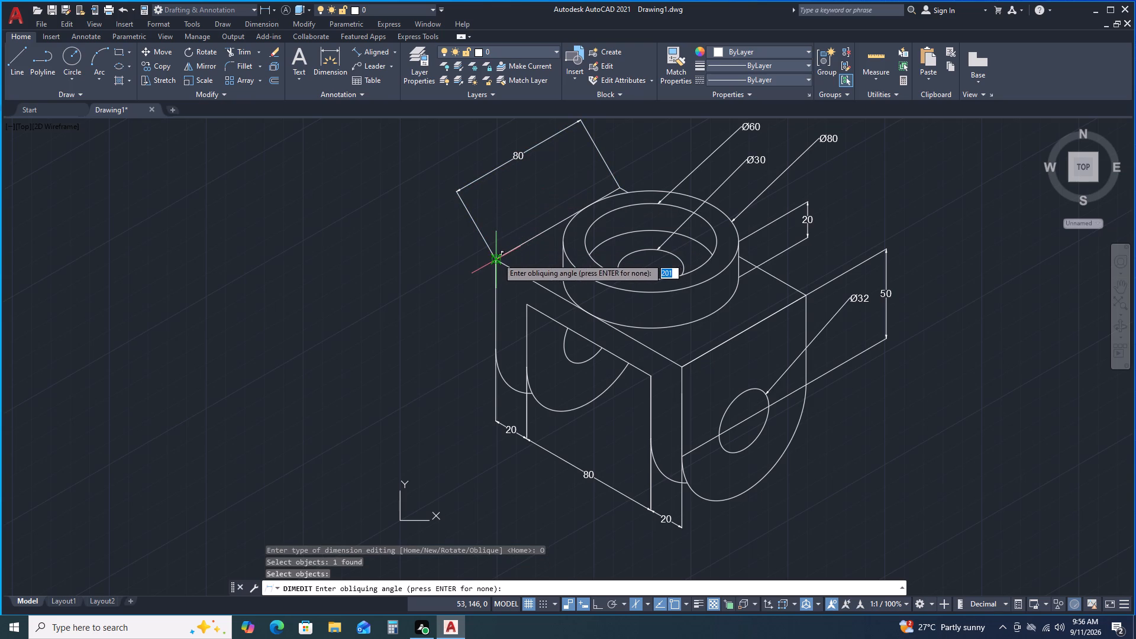
click(498, 258)
click(513, 269)
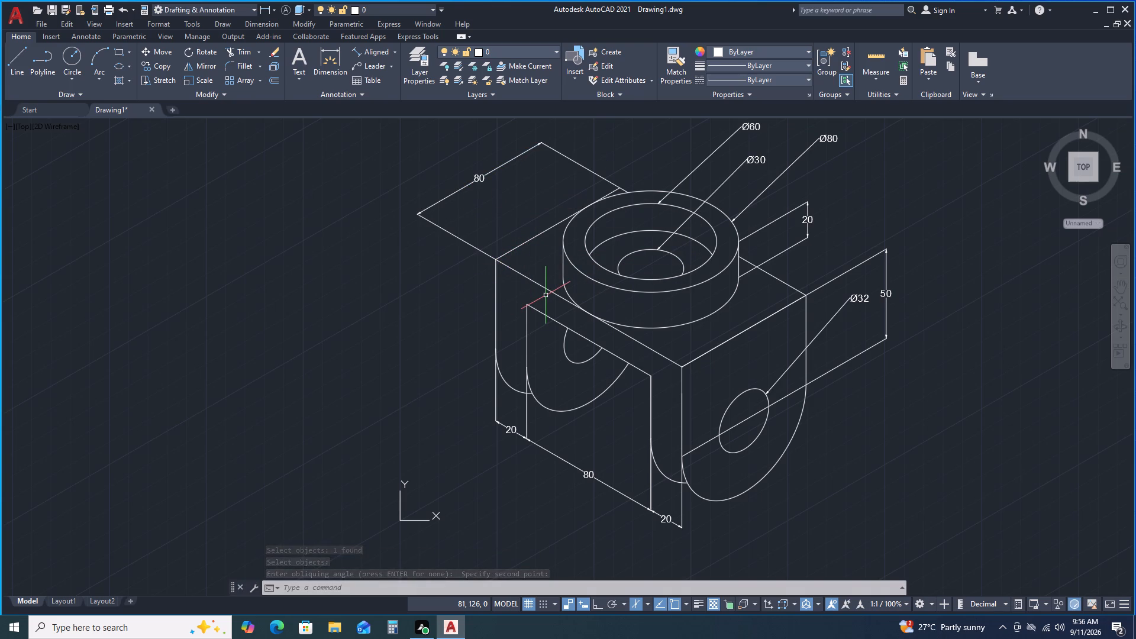
scroll(563, 310, down, 1)
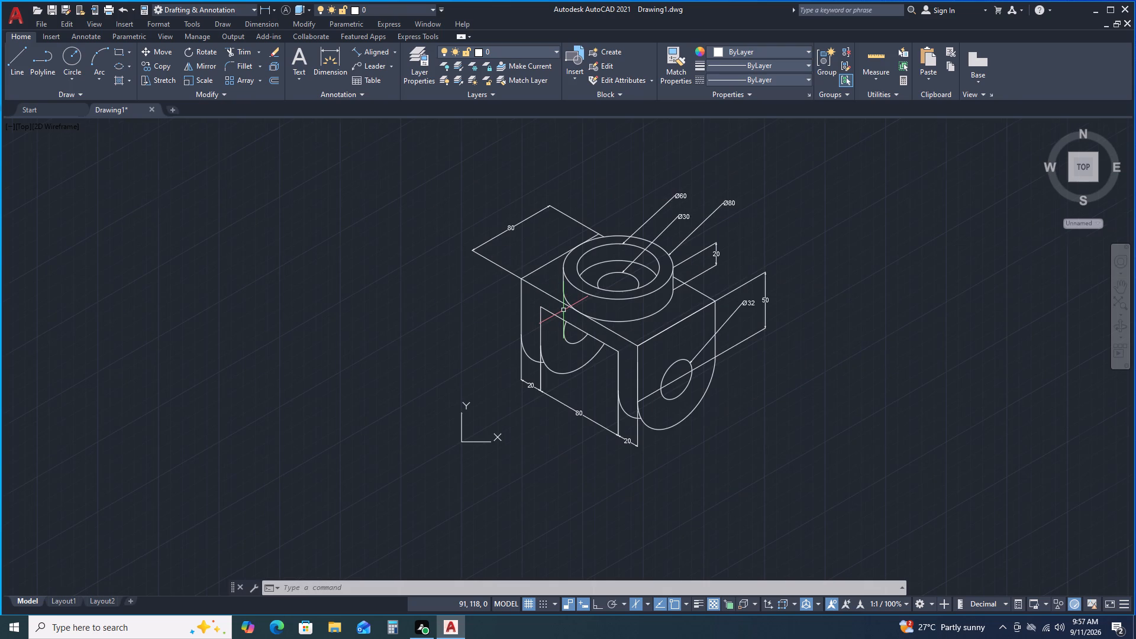
Fill the block's top face around the boss with a solid hatch in colour 122,175,223.
click(120, 79)
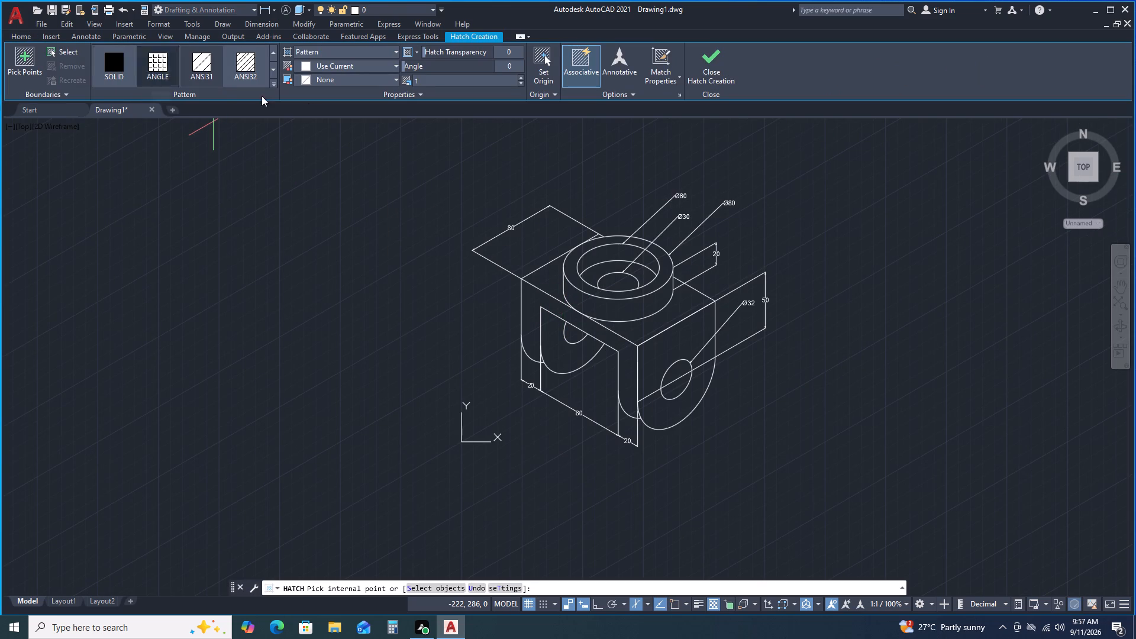
click(391, 66)
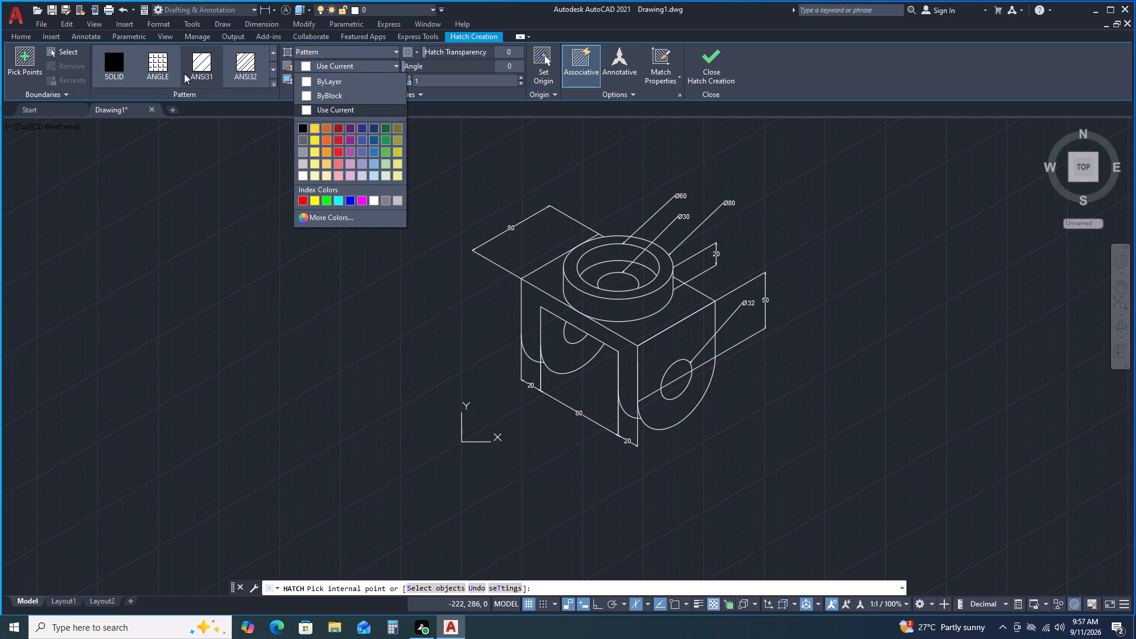
click(118, 63)
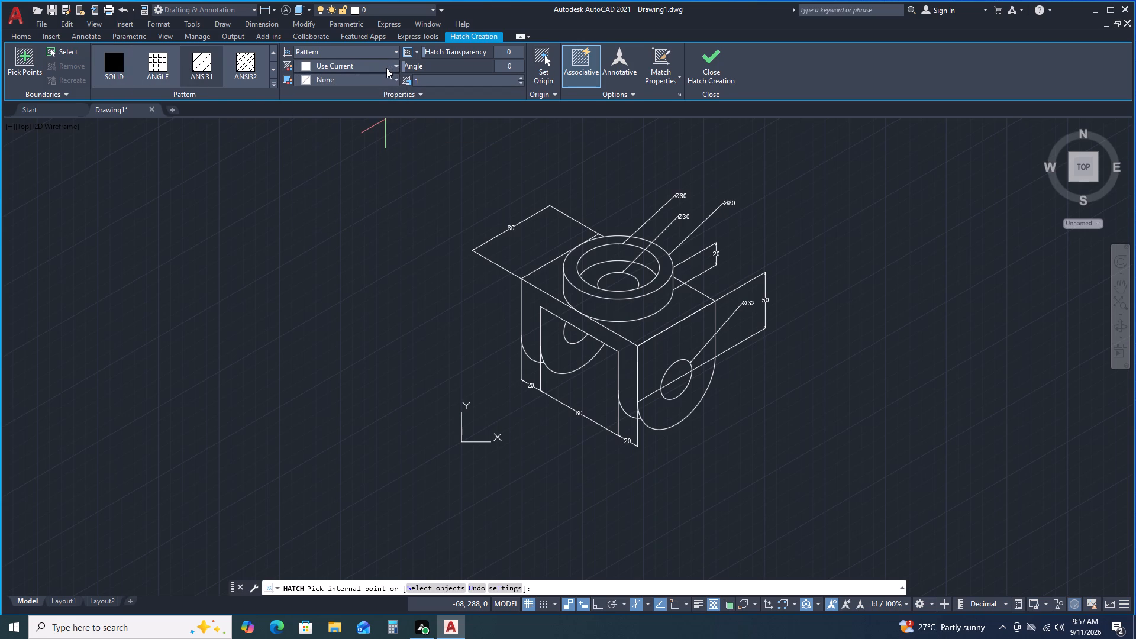
click(380, 67)
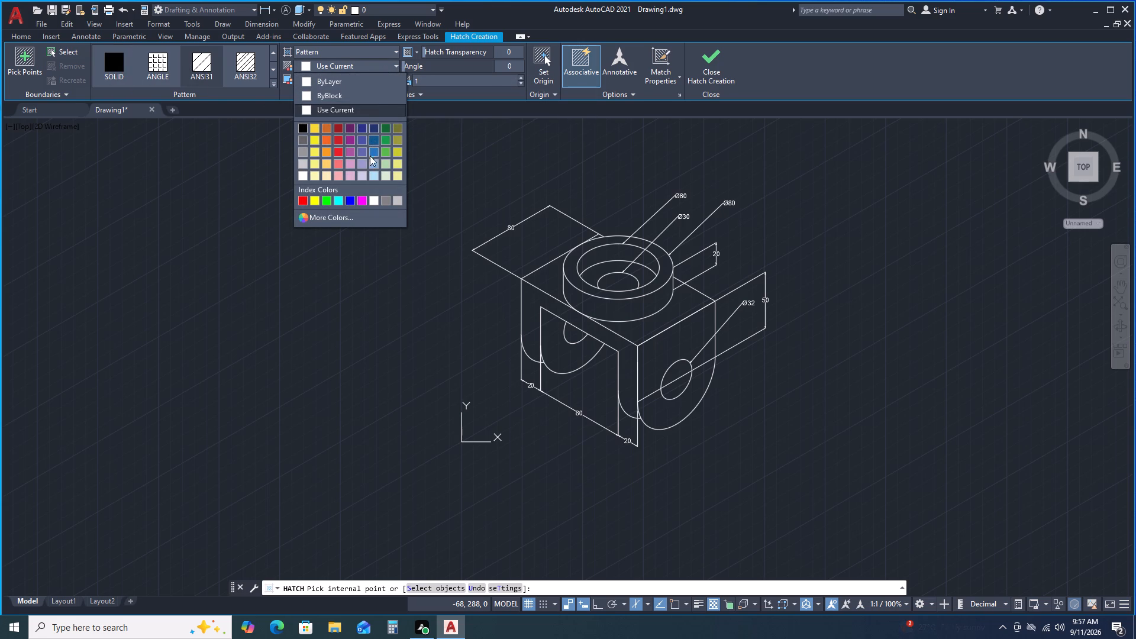
click(373, 166)
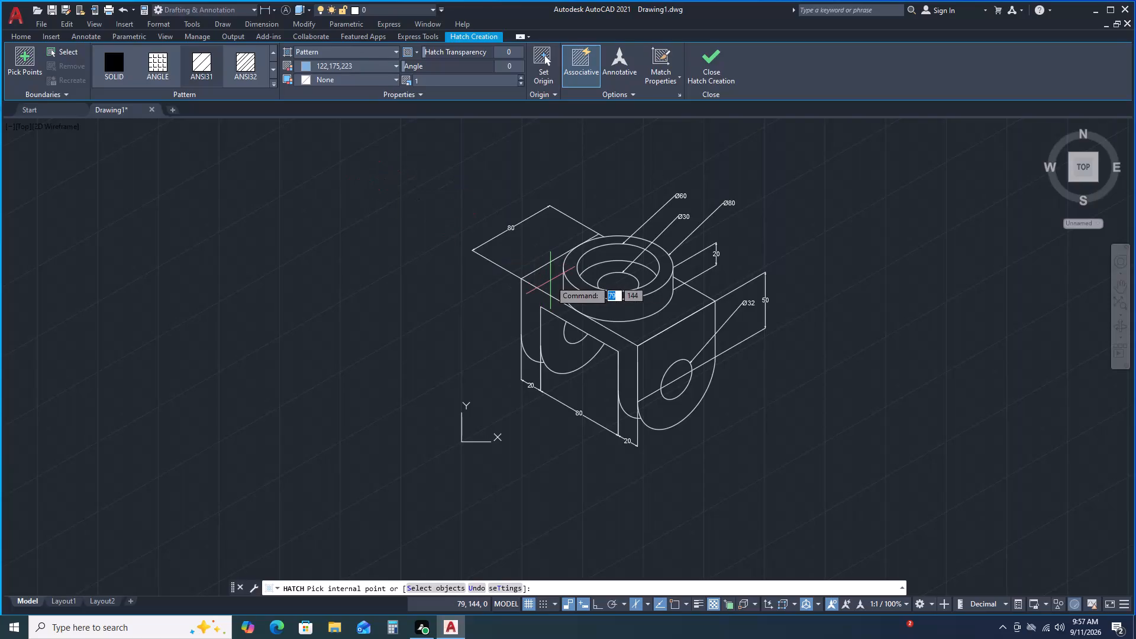
click(550, 280)
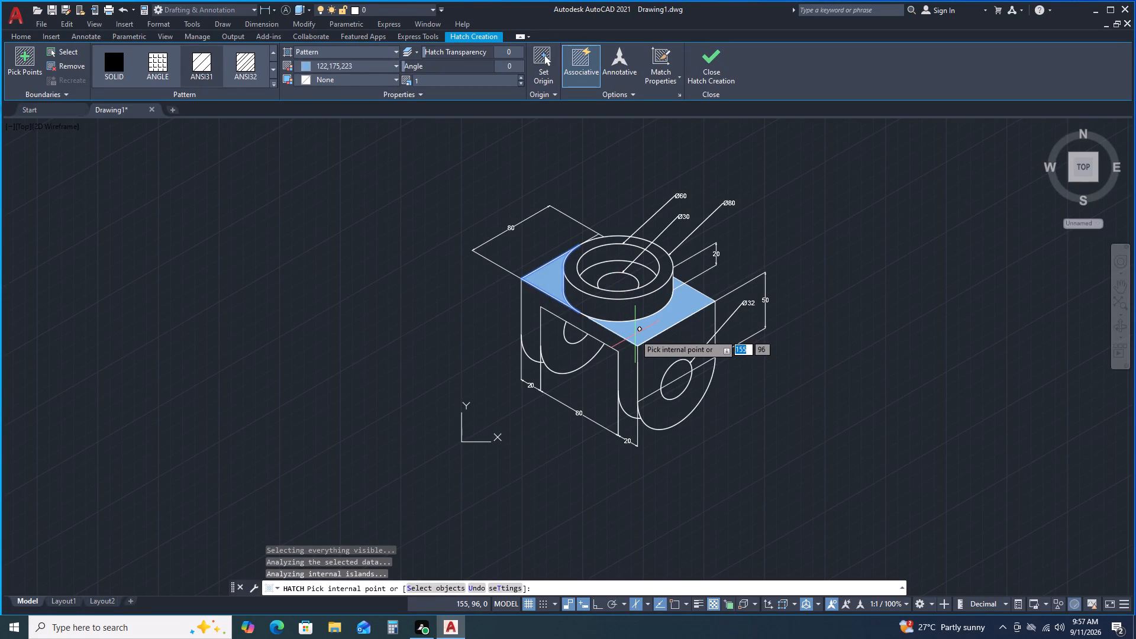
click(635, 334)
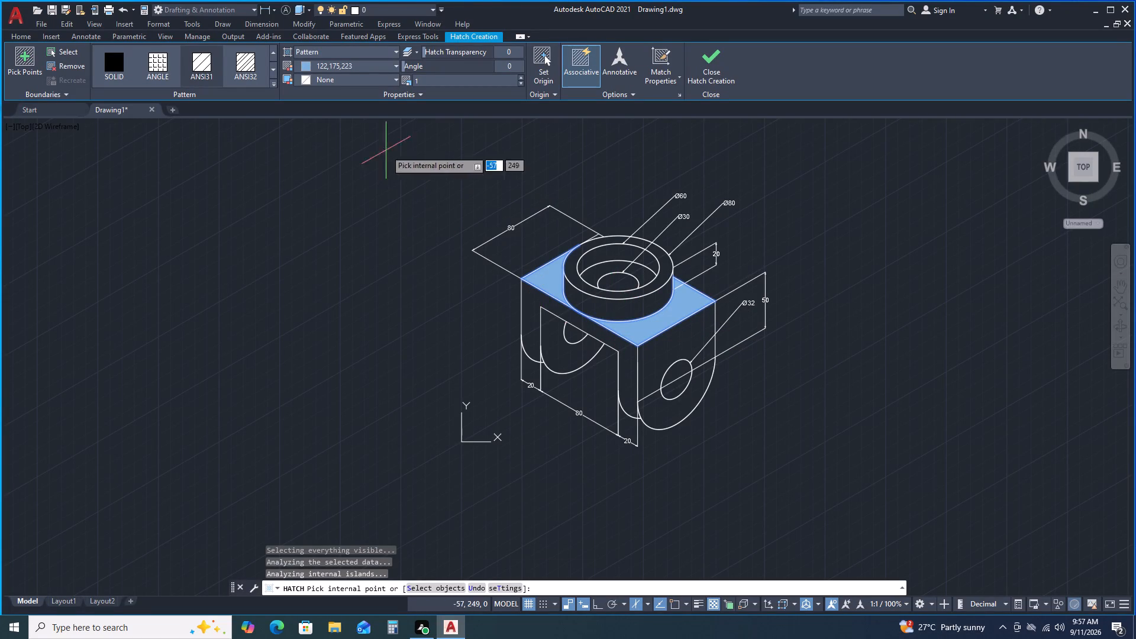
Change the colour of the top-face hatch to 173,221,247.
click(379, 63)
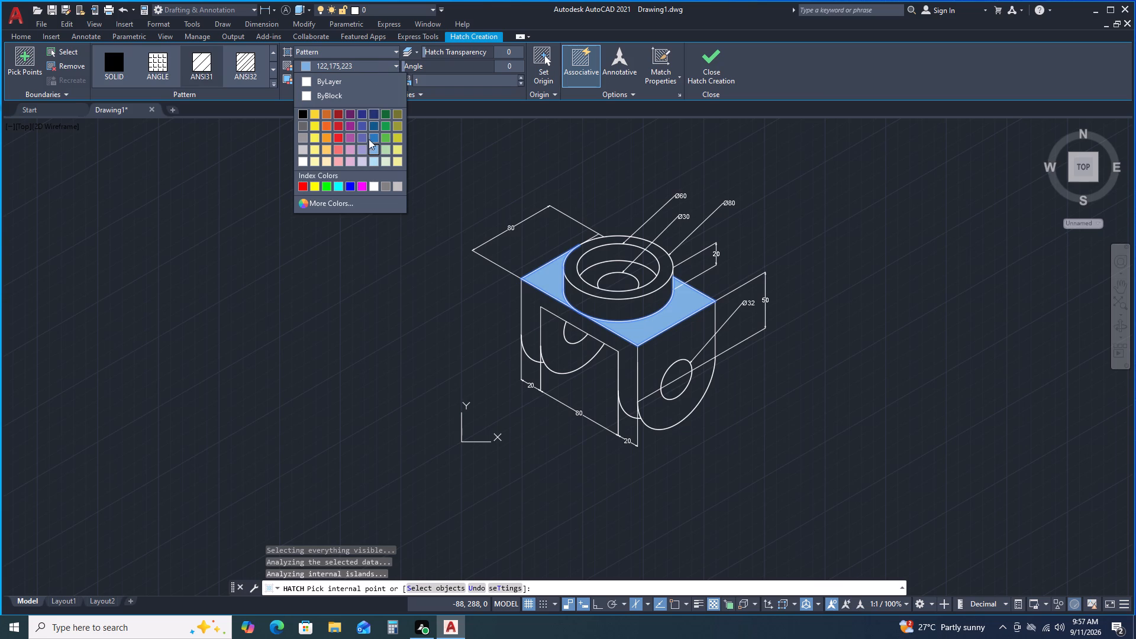
click(377, 157)
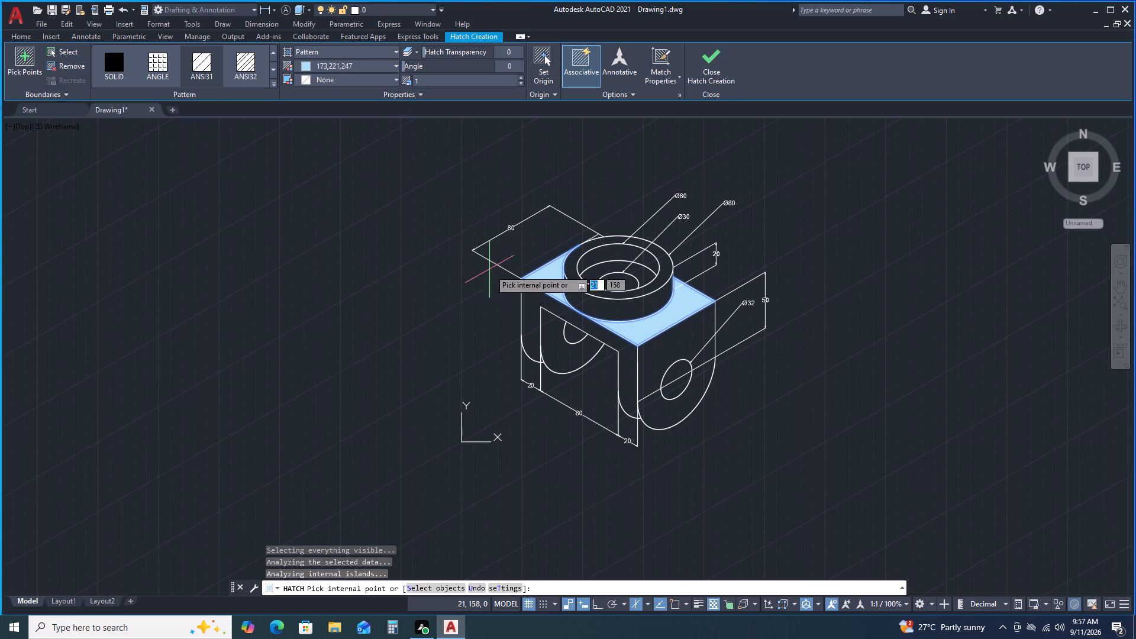
click(548, 281)
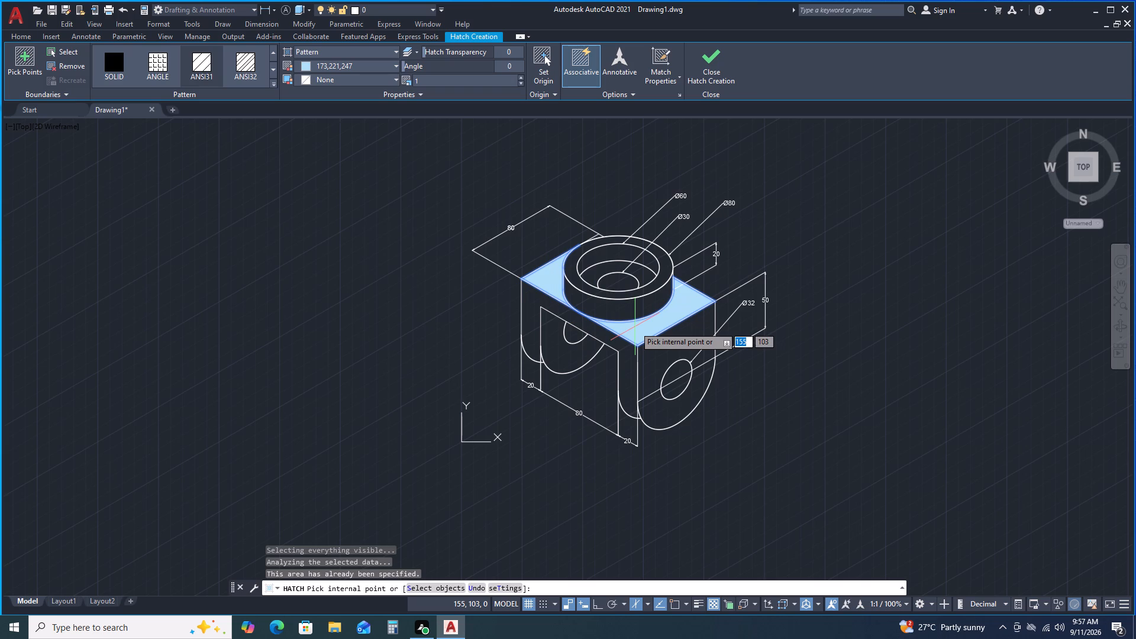
click(635, 327)
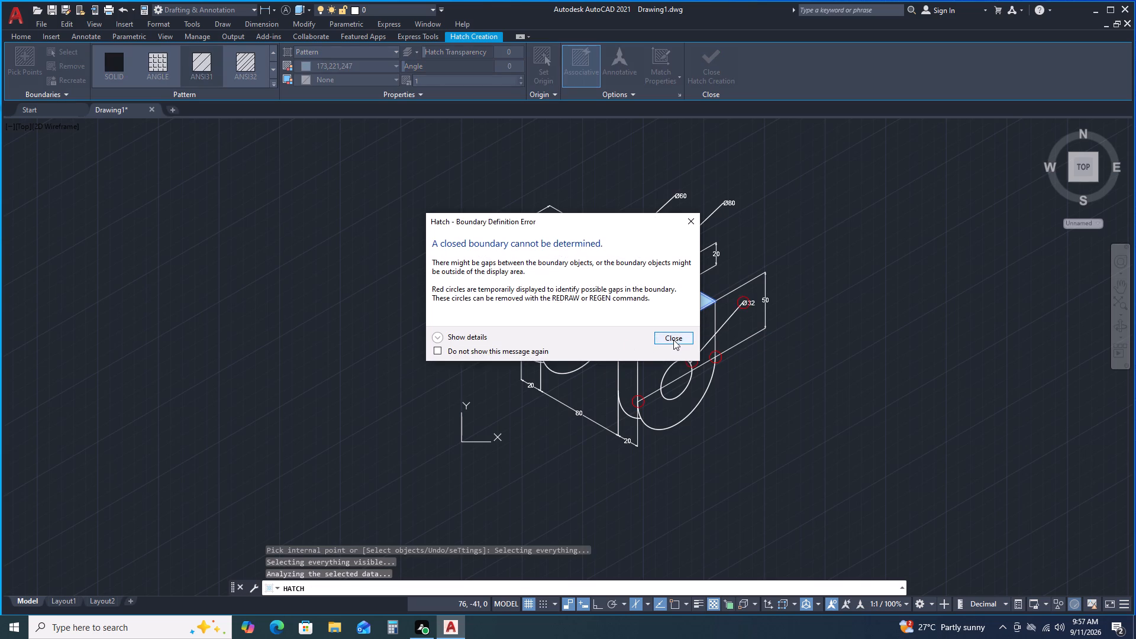
click(673, 340)
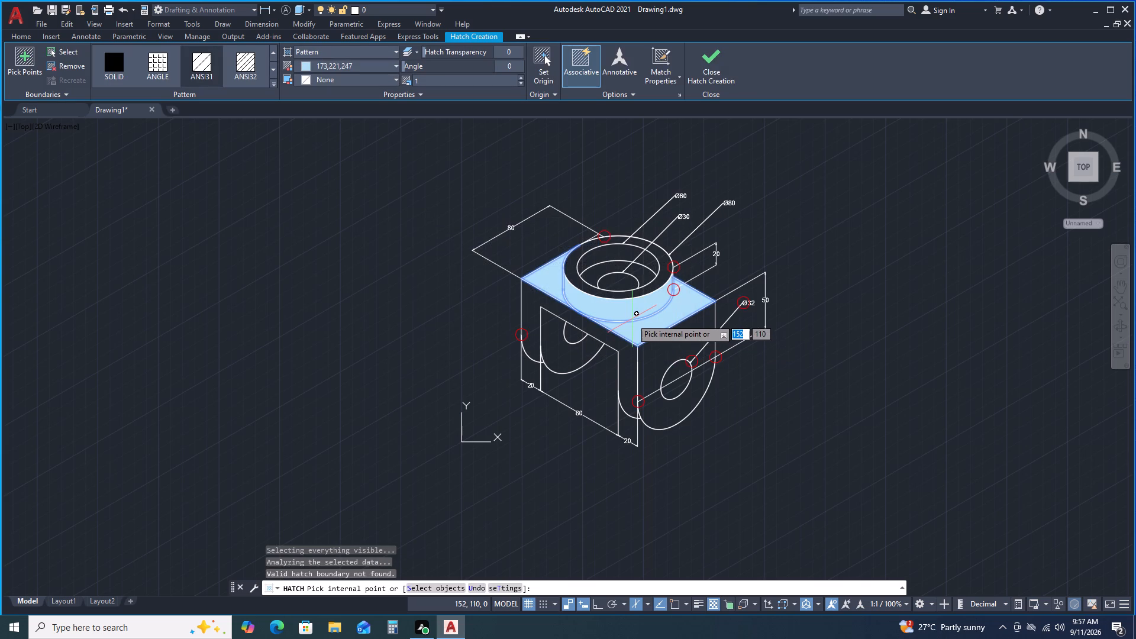
Extend the solid hatch to the boss's outer wall, top ring, upper bore wall and the step around the small hole.
scroll(630, 312, up, 2)
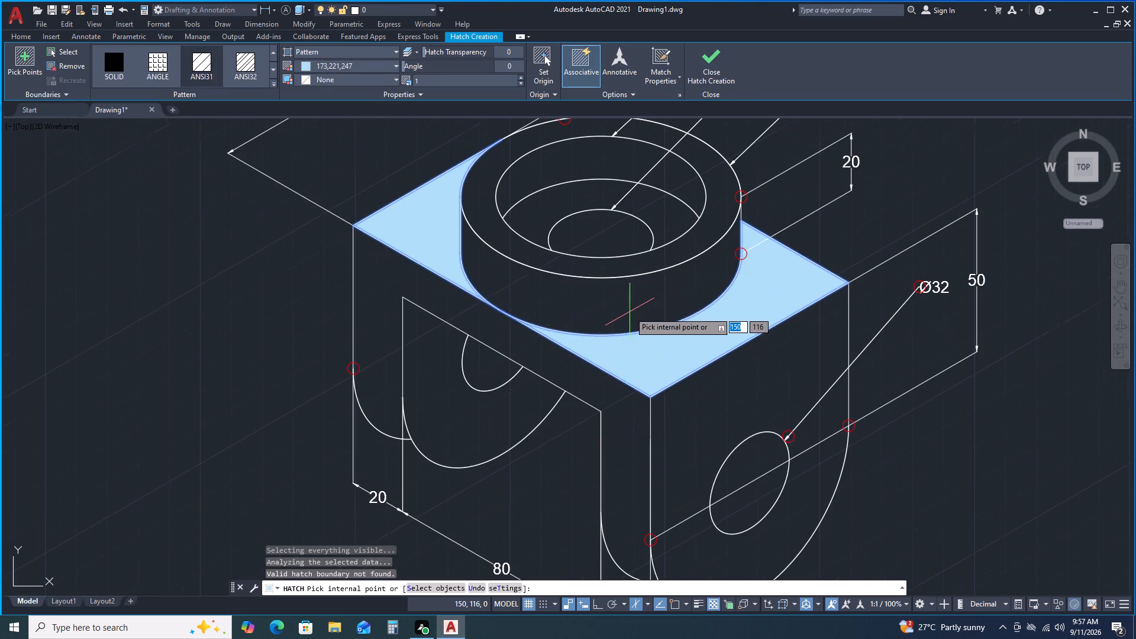
click(627, 308)
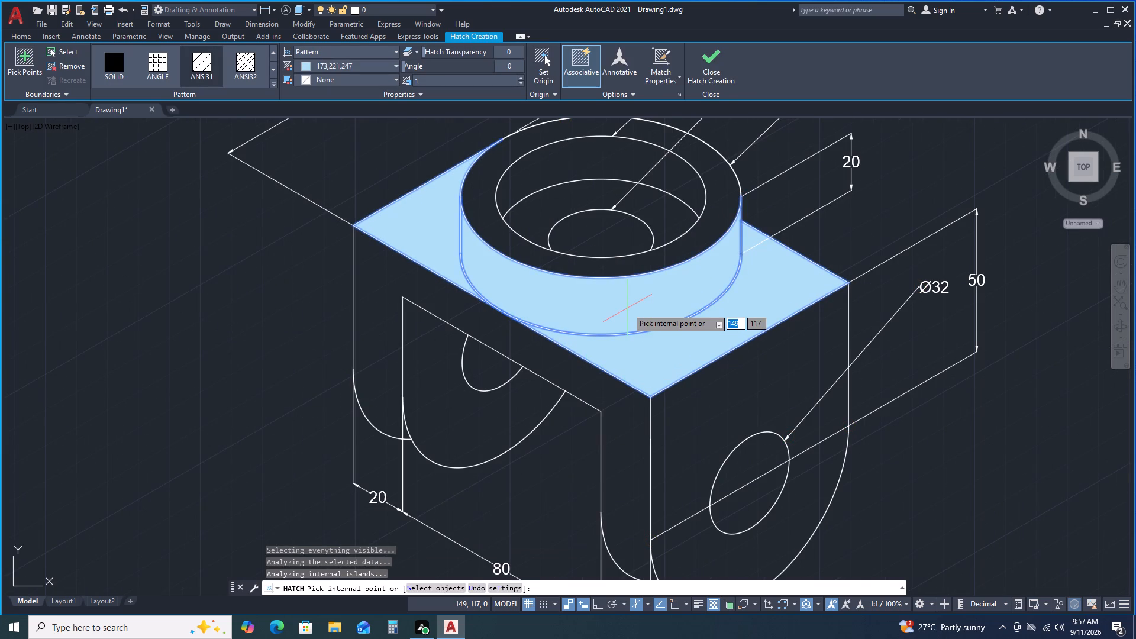
click(614, 272)
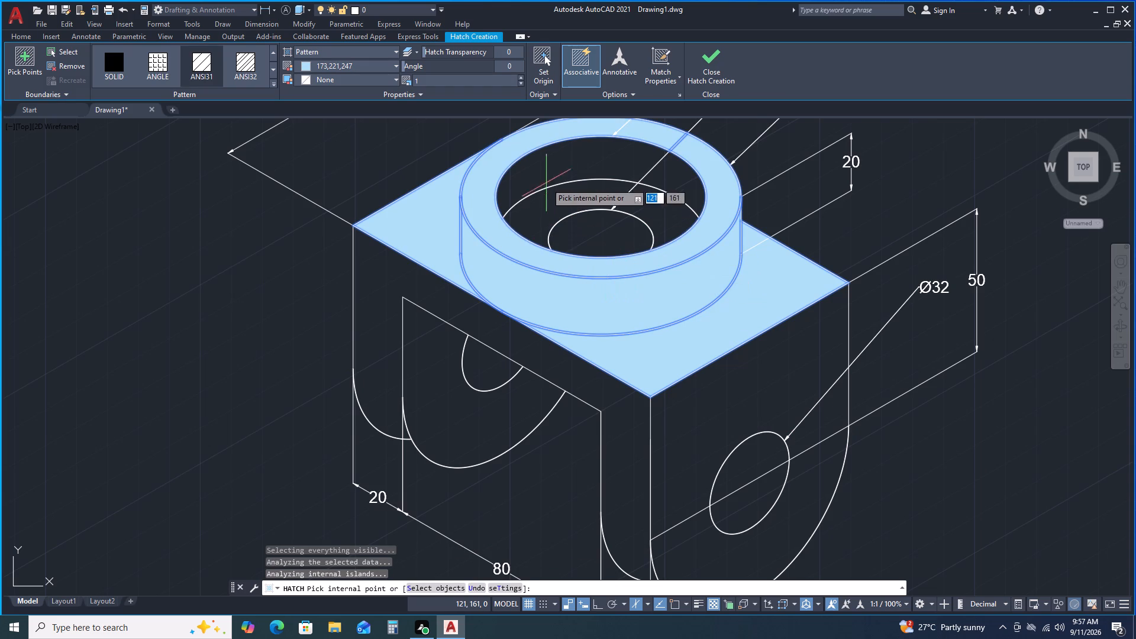
click(551, 171)
click(683, 176)
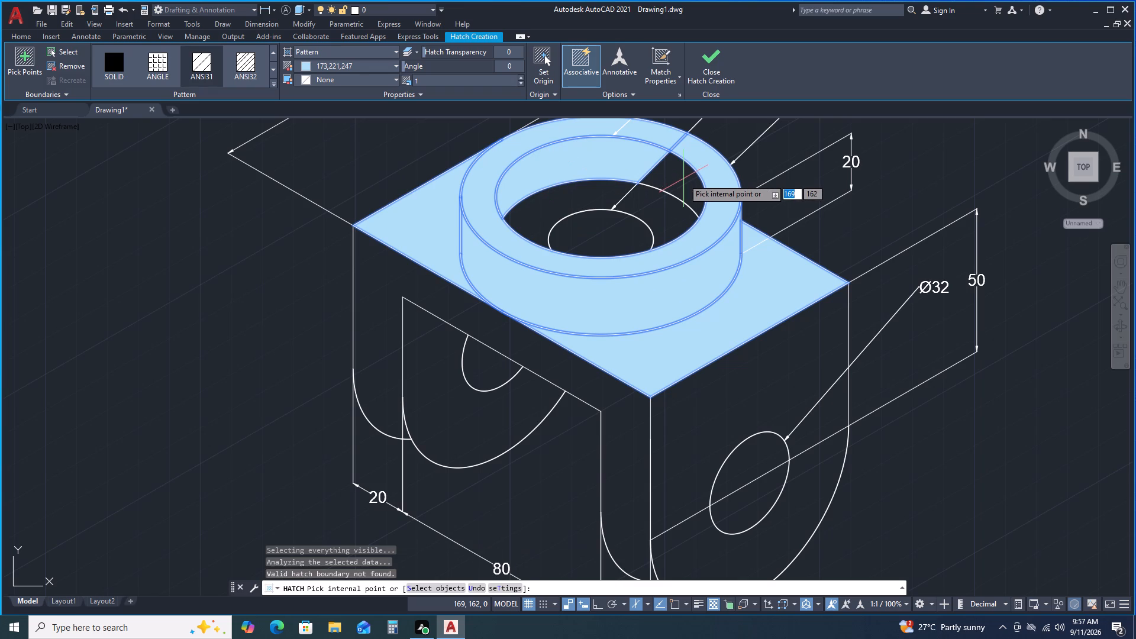
click(683, 179)
triple_click(680, 188)
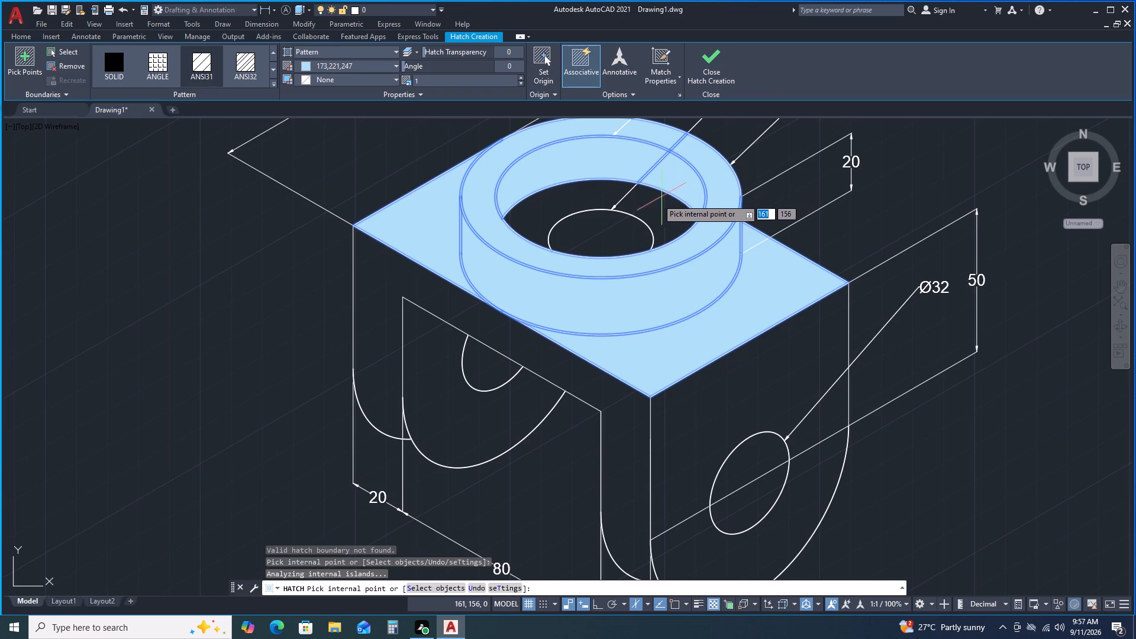
click(654, 202)
Add the right leg's holed outer face, the bracket's left-front face and the far leg's inner face to the hatch, and finish it.
scroll(656, 207, down, 1)
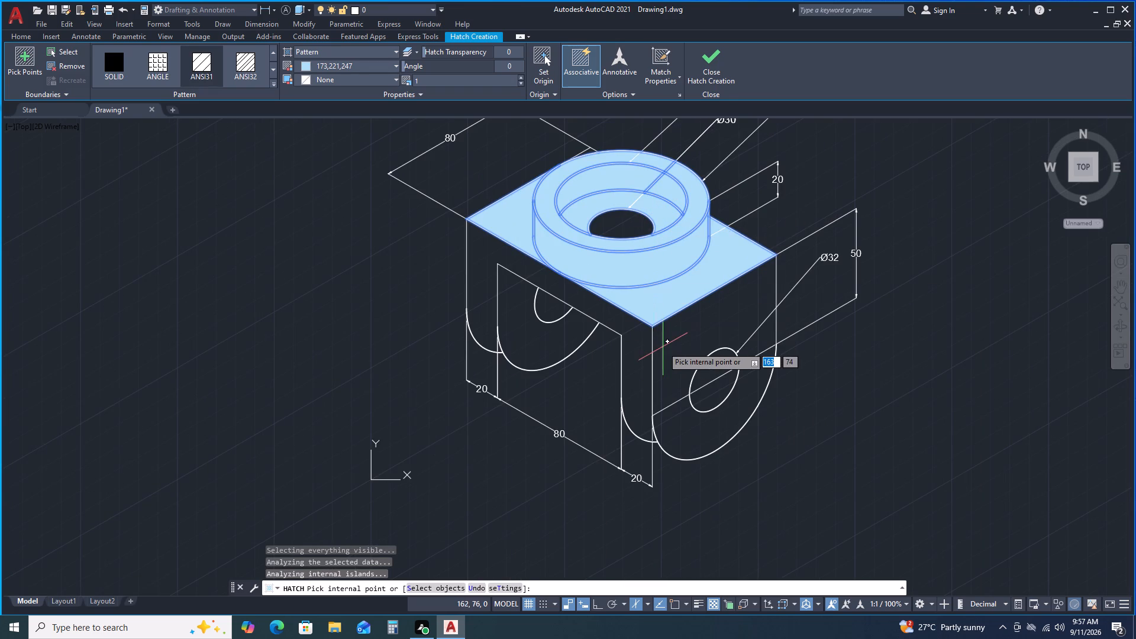
click(663, 347)
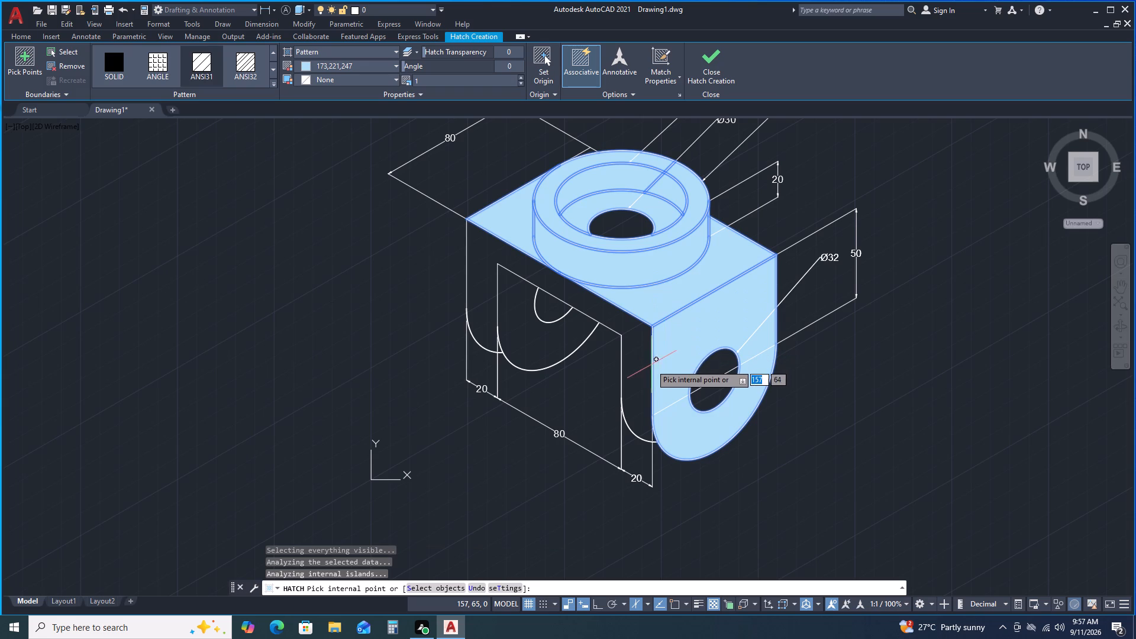
click(635, 365)
click(669, 335)
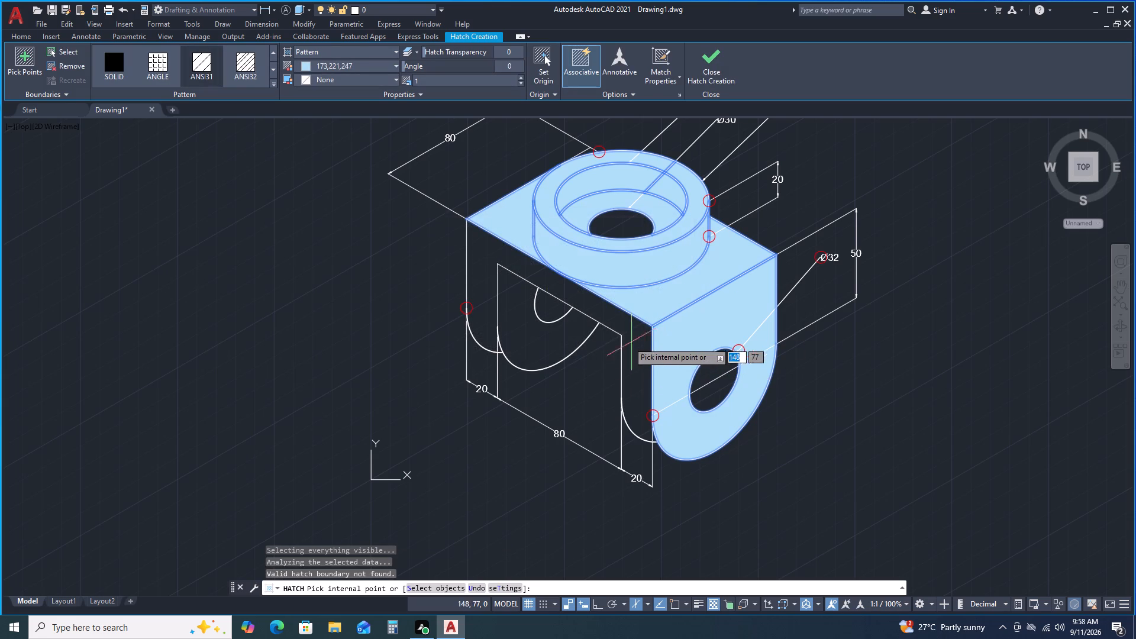
click(570, 340)
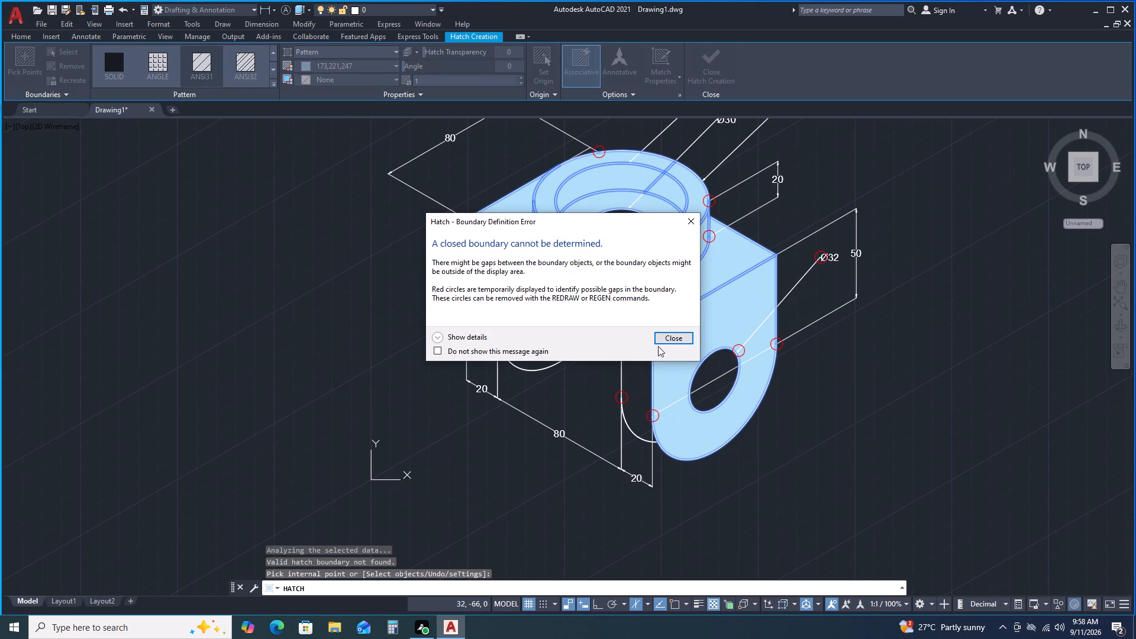
click(661, 338)
double_click(621, 315)
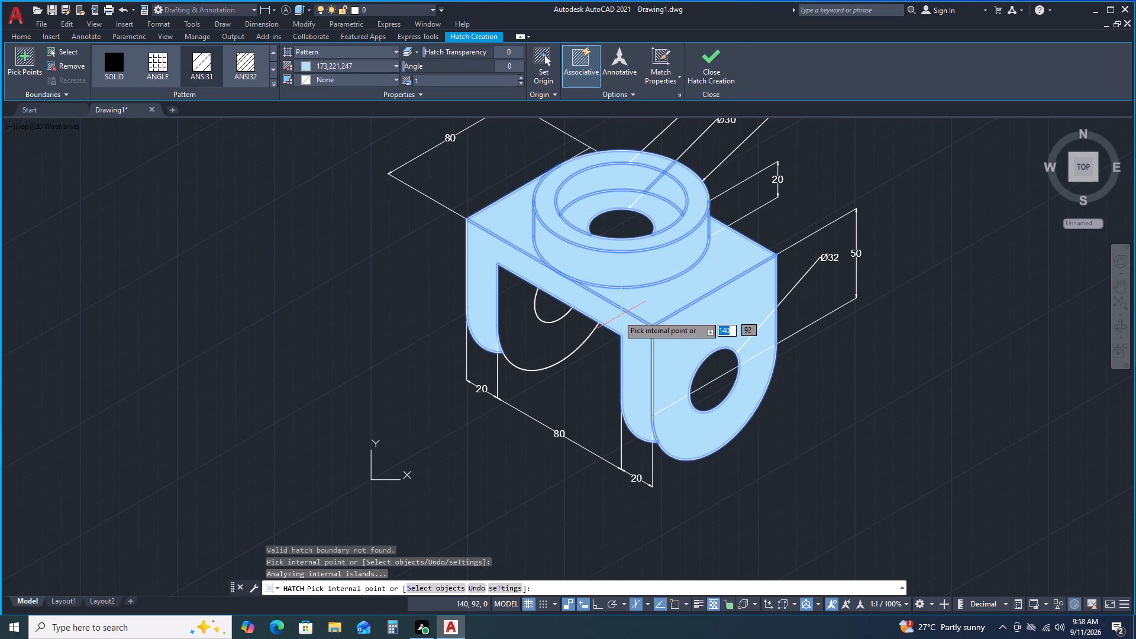
double_click(566, 335)
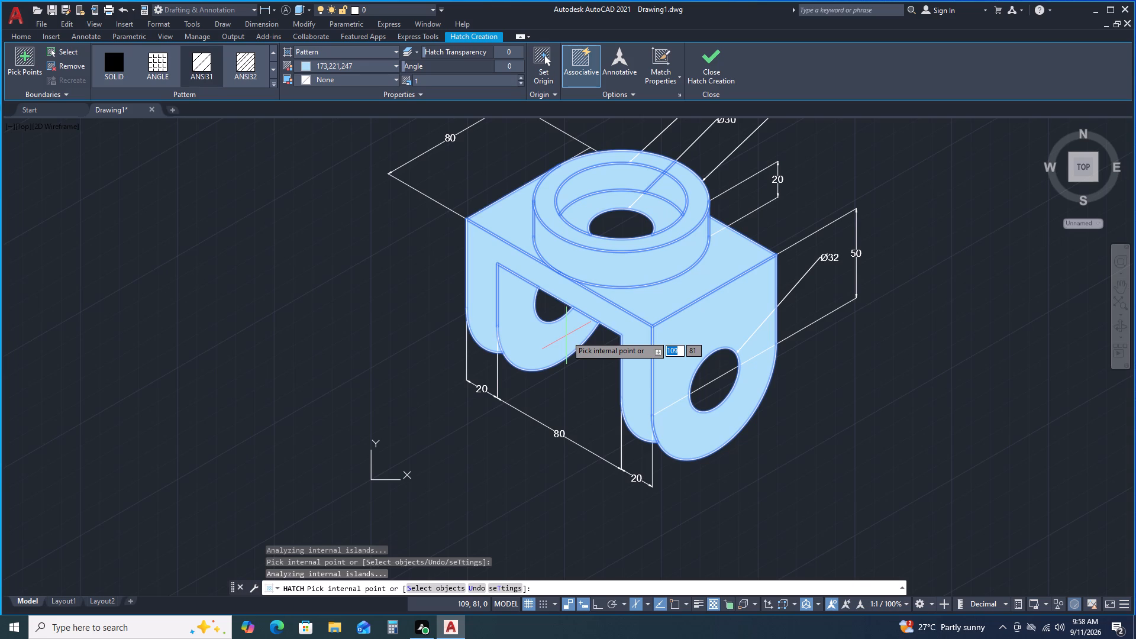
scroll(566, 335, down, 1)
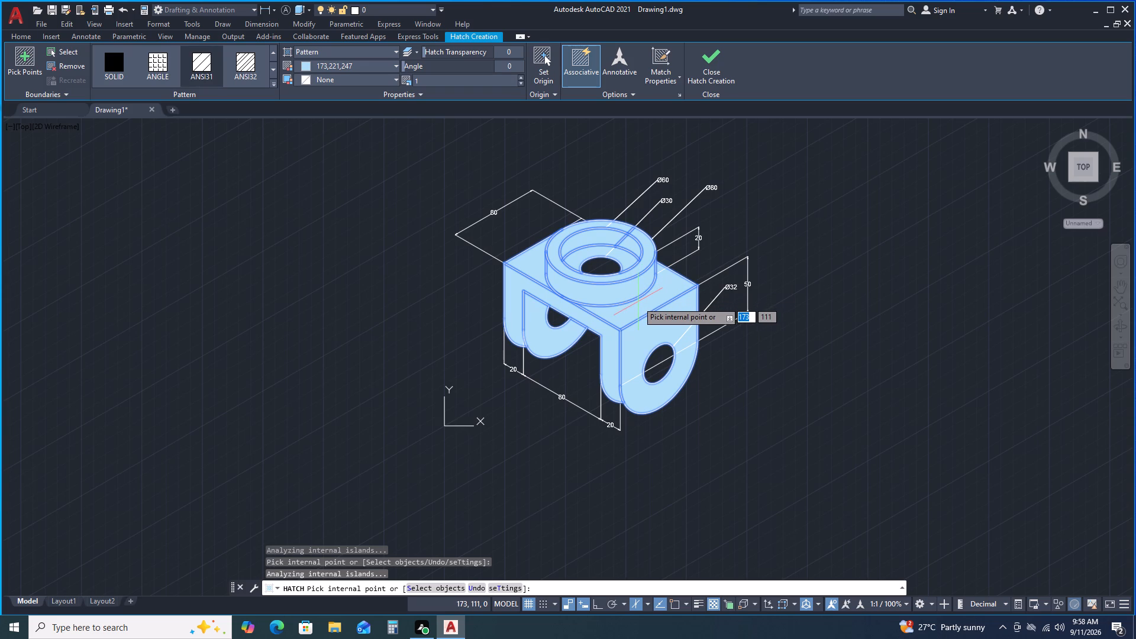
scroll(638, 301, up, 1)
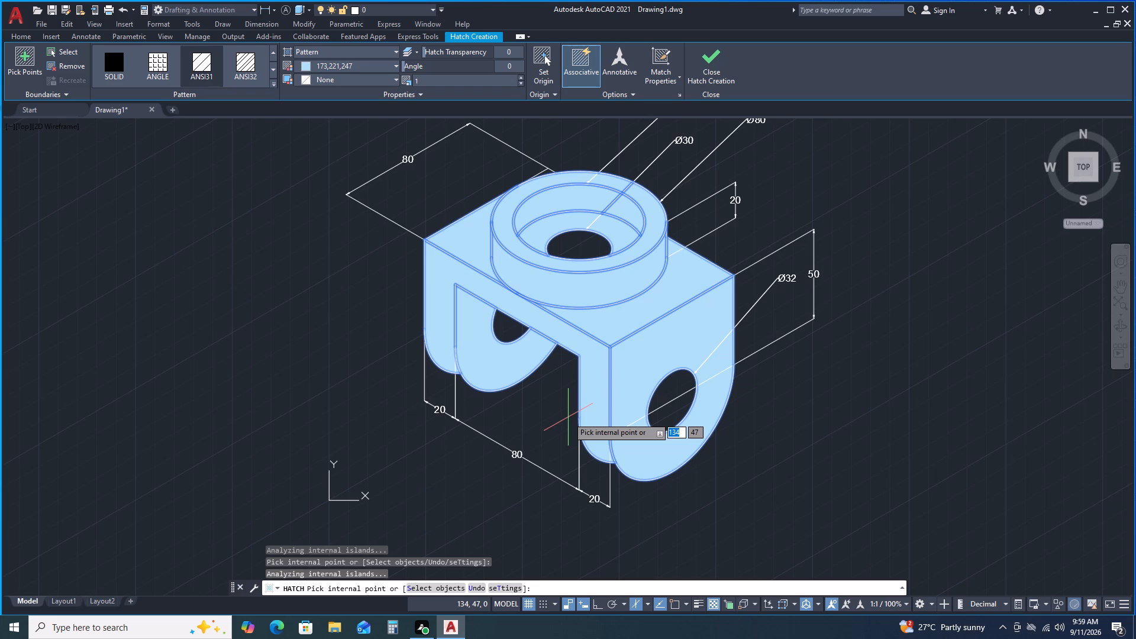
scroll(568, 417, down, 1)
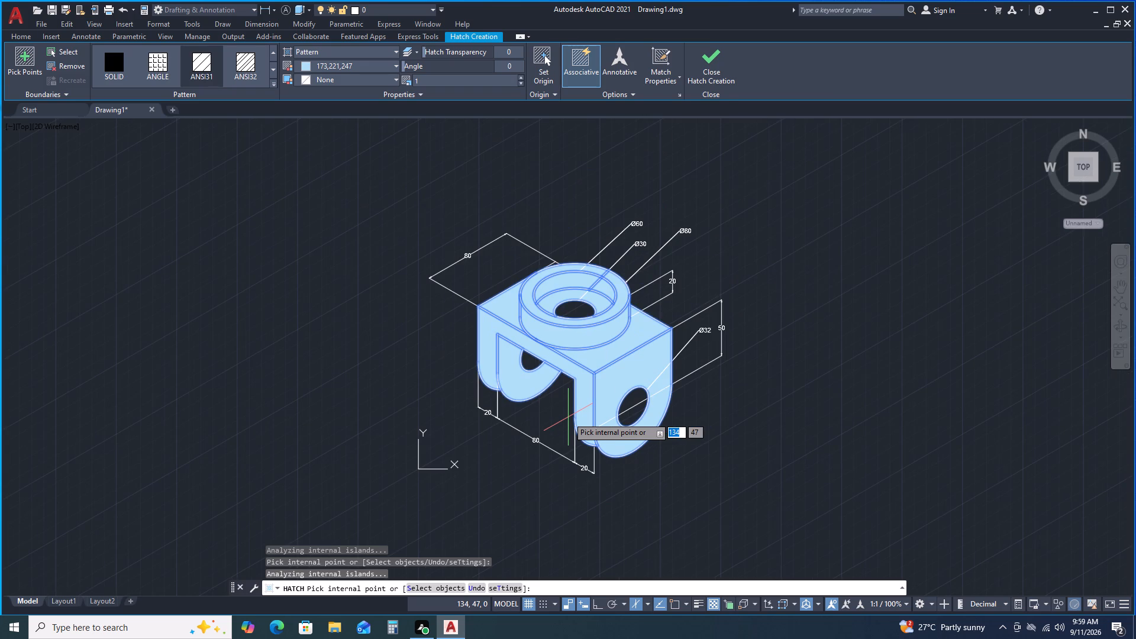
key(Escape)
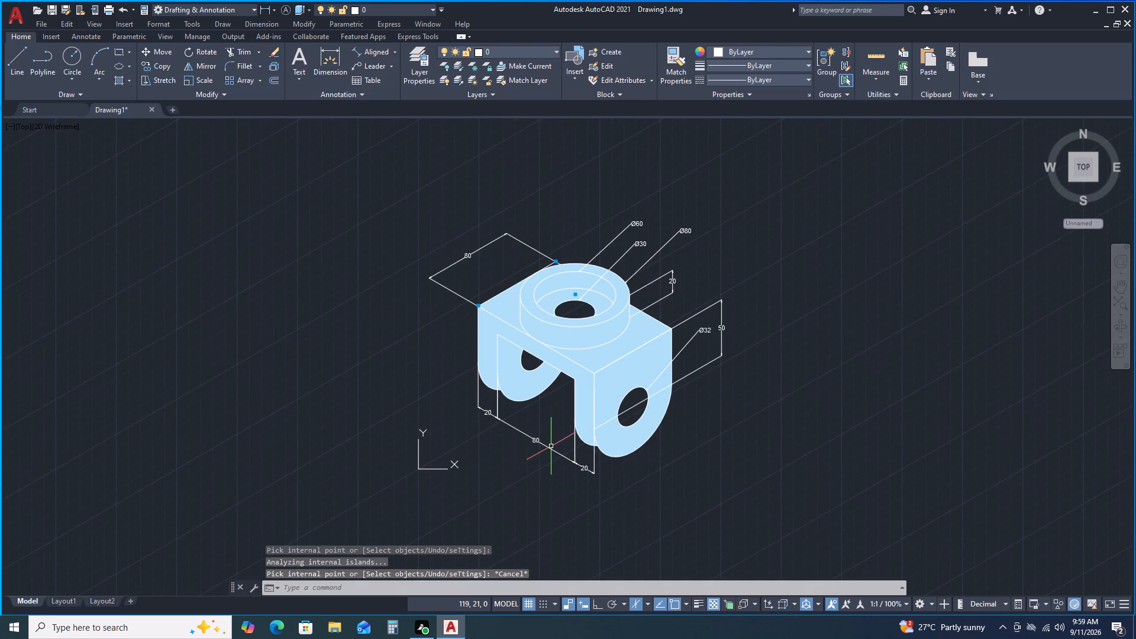
key(Escape)
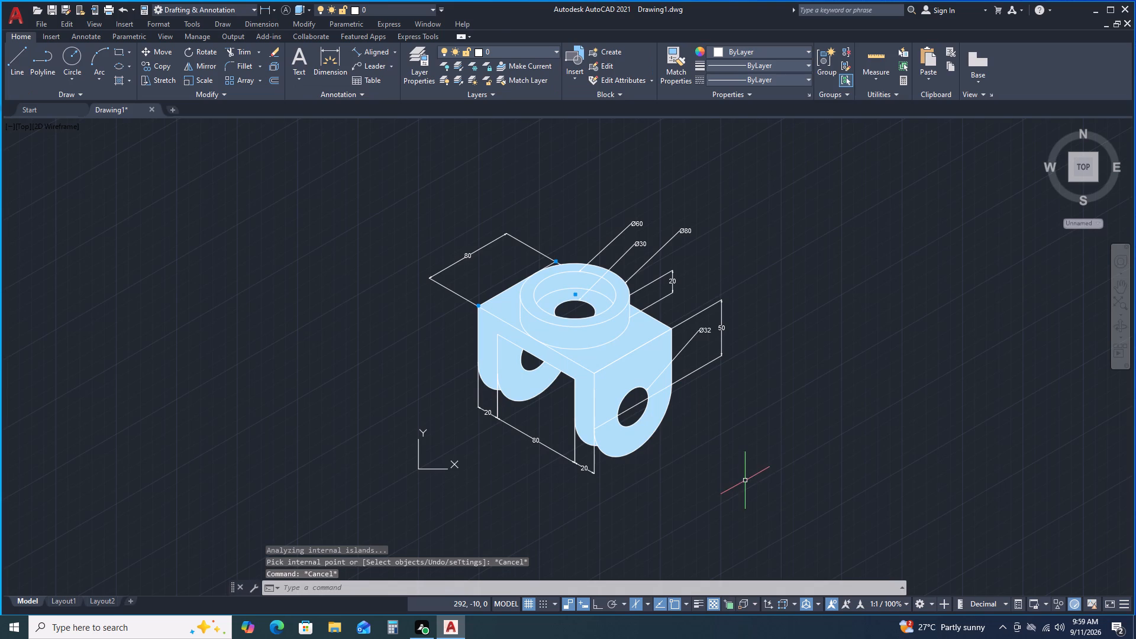
Move the UCS origin to an empty area well below and to the left of the bracket.
scroll(731, 471, up, 2)
scroll(731, 471, down, 2)
middle_drag(731, 470, 740, 320)
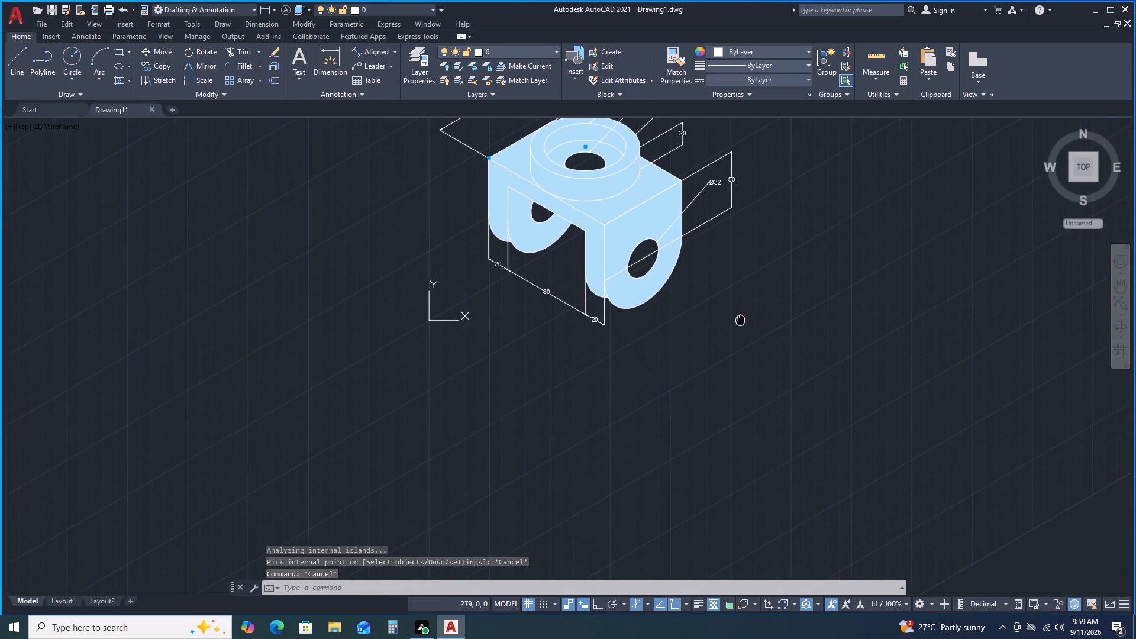
scroll(740, 320, down, 1)
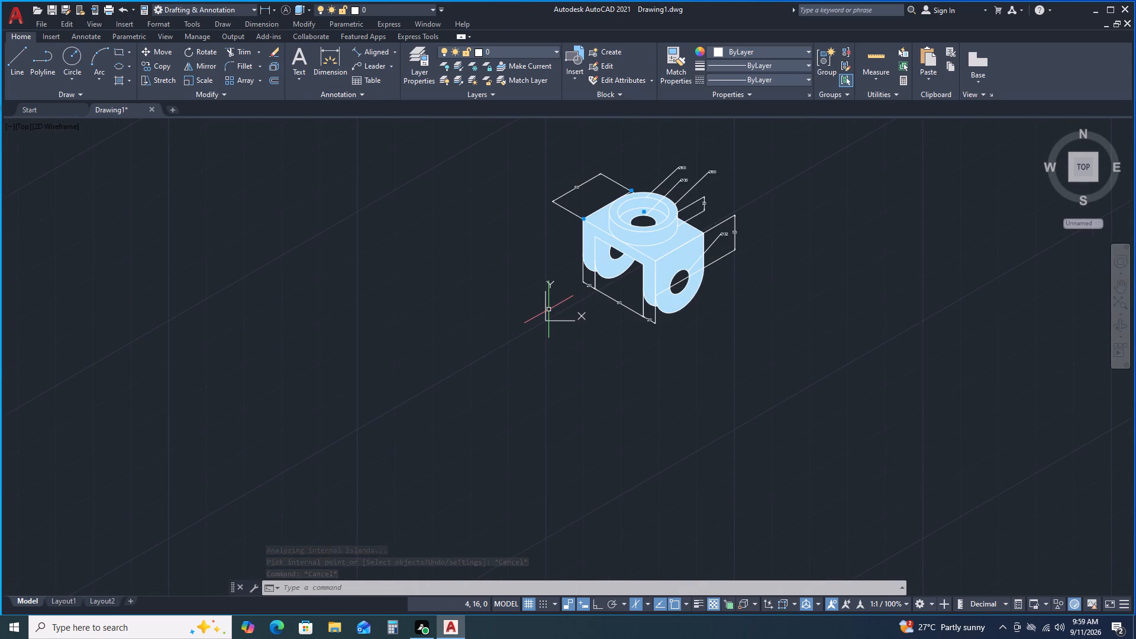
click(545, 311)
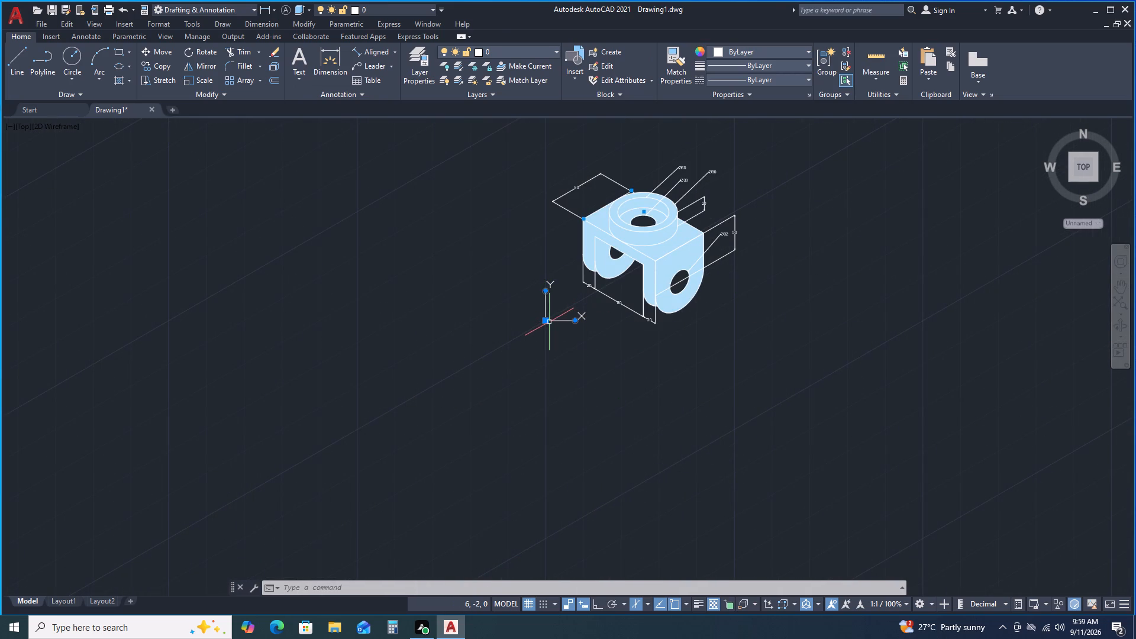
click(543, 319)
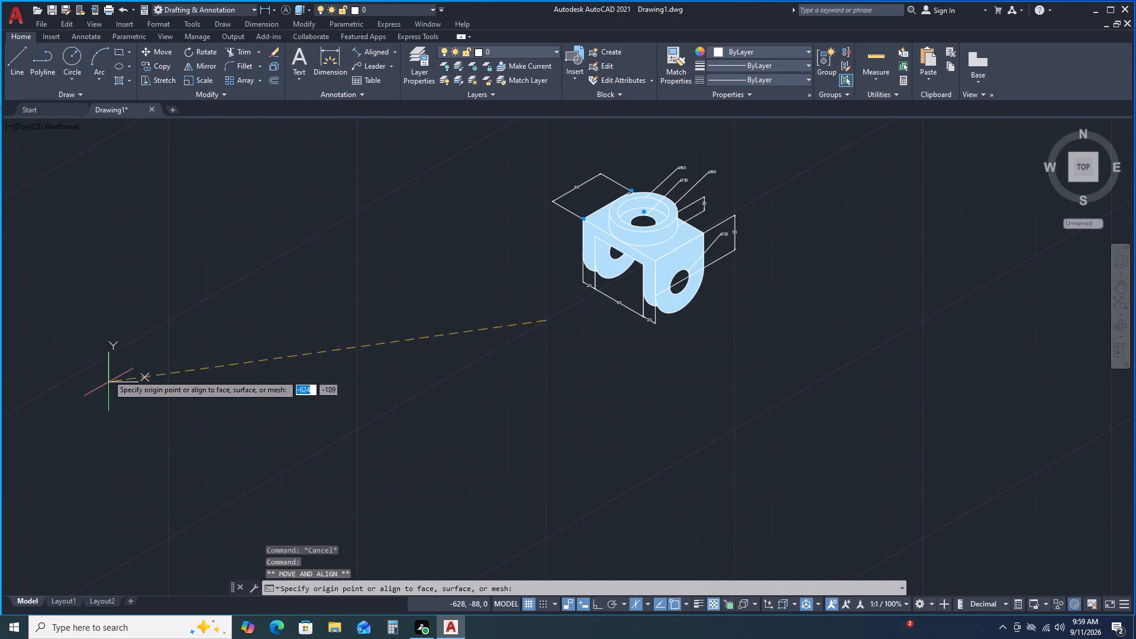
click(72, 509)
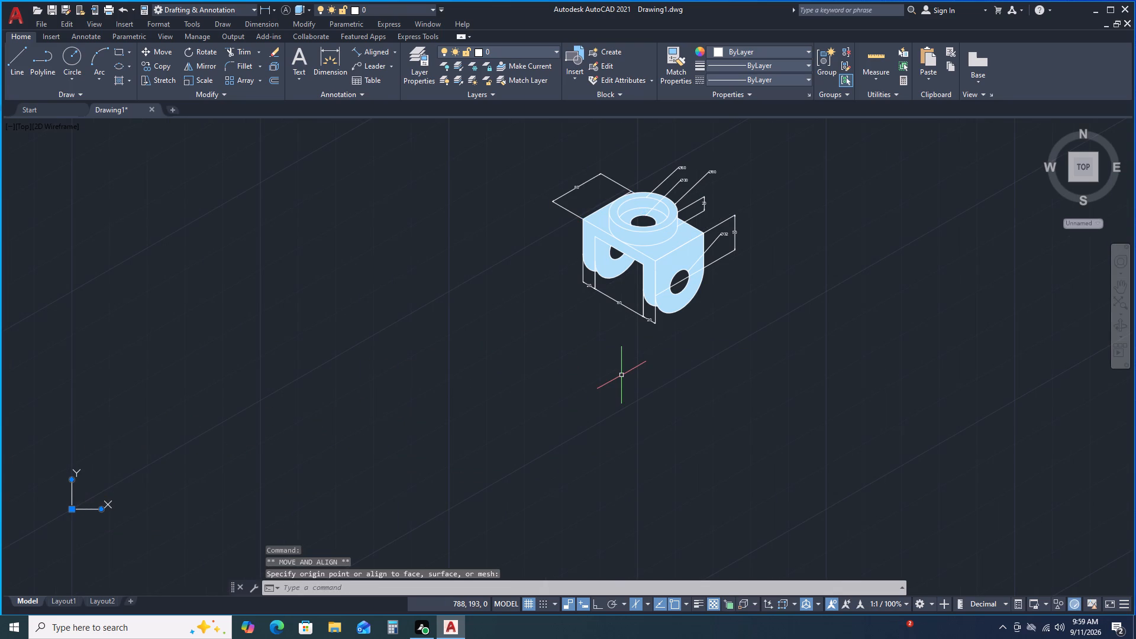
middle_drag(622, 376, 592, 366)
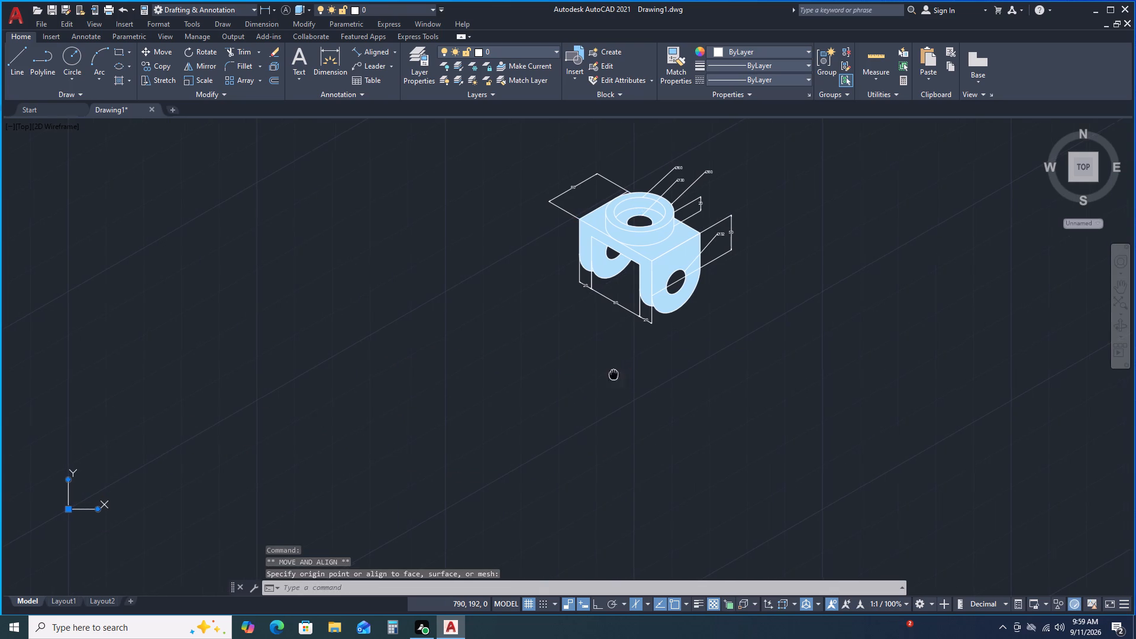
middle_drag(592, 366, 508, 327)
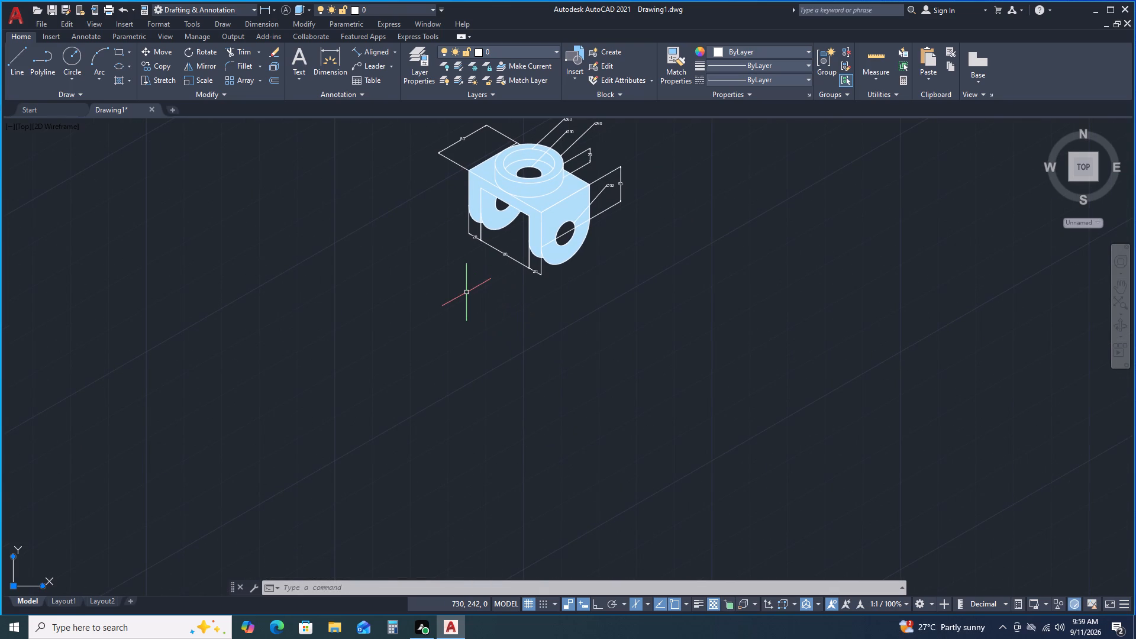
Draw an upward polyline arrowhead in the empty area below the bracket, tapering from width 20 to 0, about 41 mm tall, using polar tracking.
middle_drag(459, 307, 427, 351)
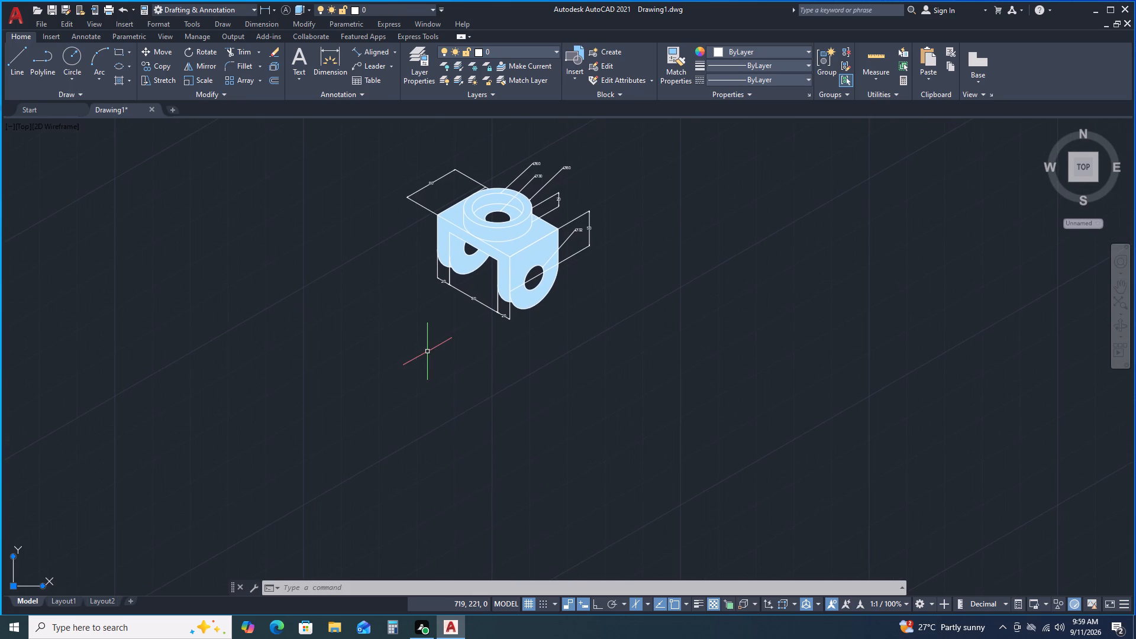
scroll(472, 366, up, 2)
scroll(472, 366, down, 1)
middle_drag(472, 366, 465, 410)
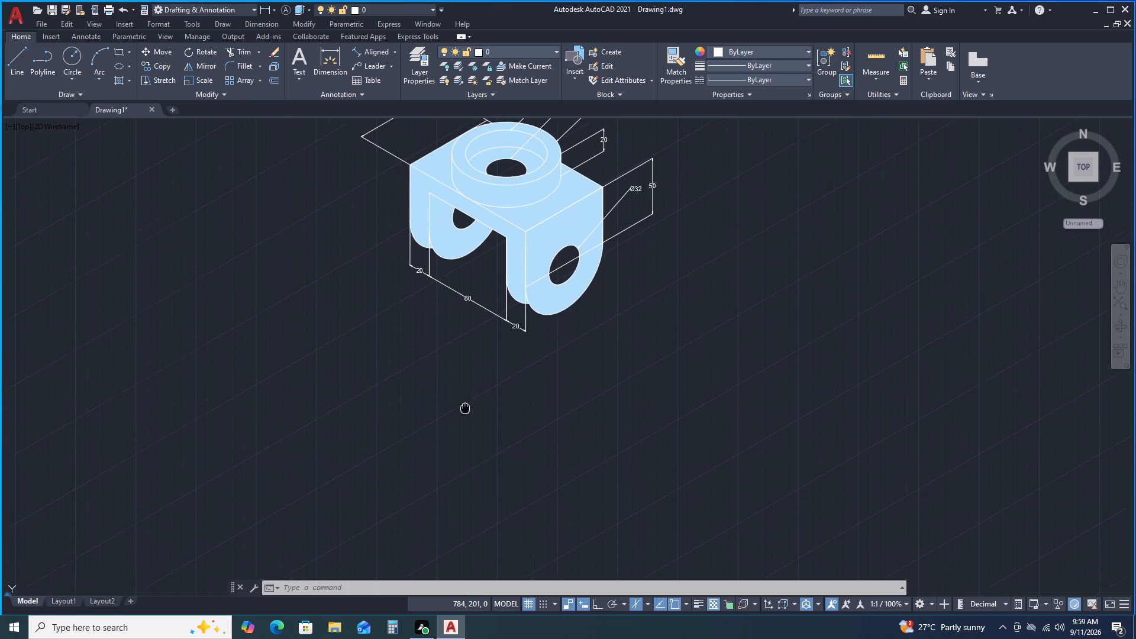
middle_drag(465, 410, 465, 411)
click(43, 69)
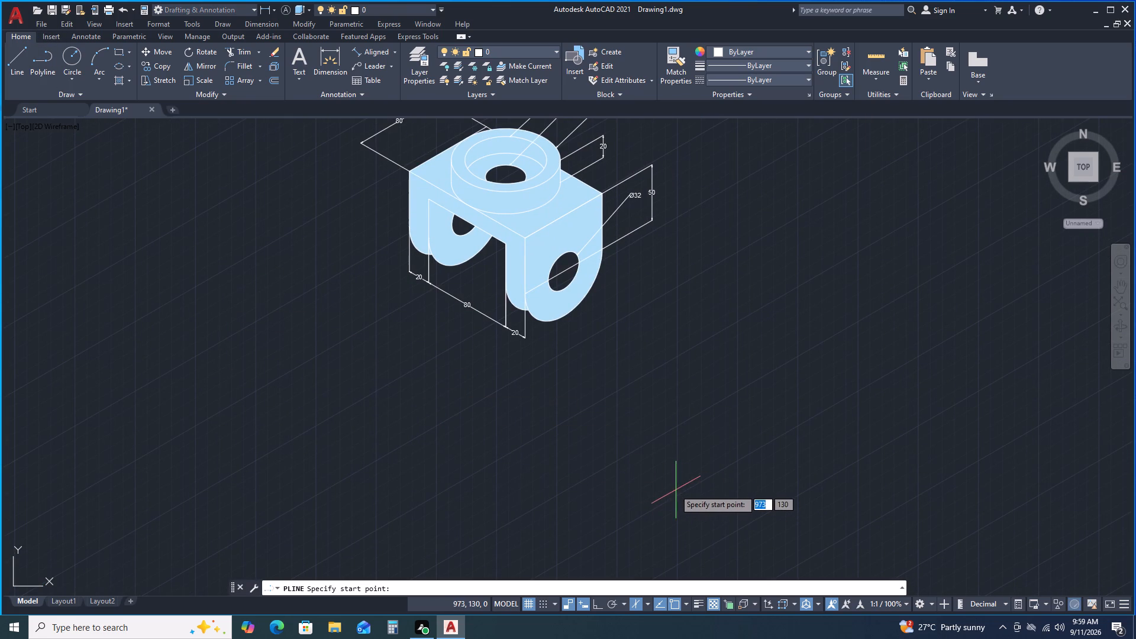
click(676, 455)
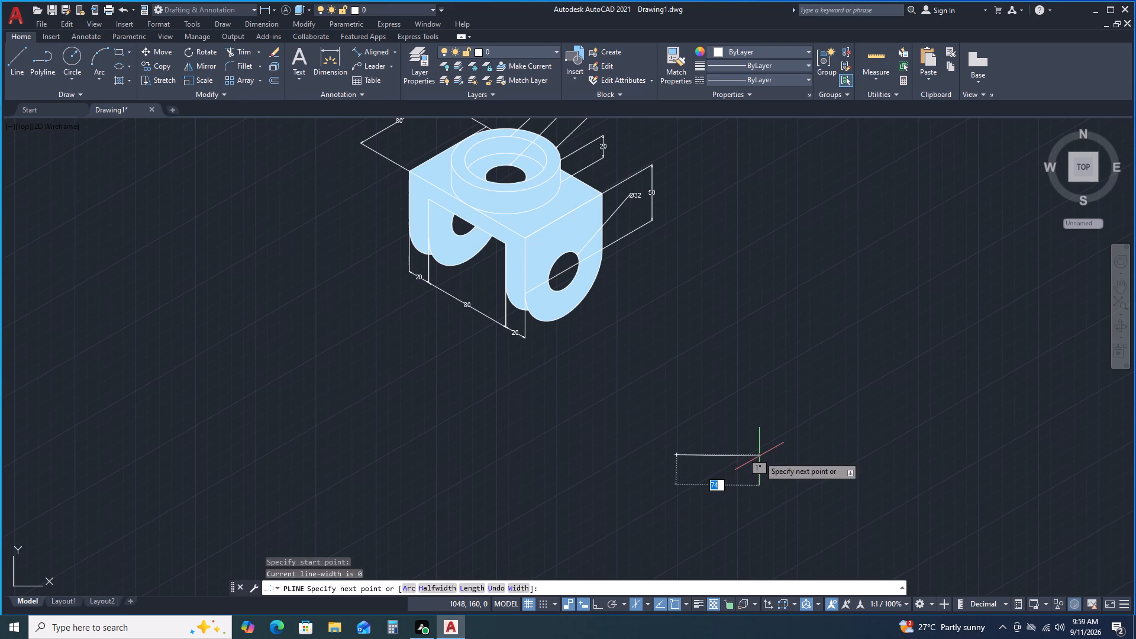
click(520, 589)
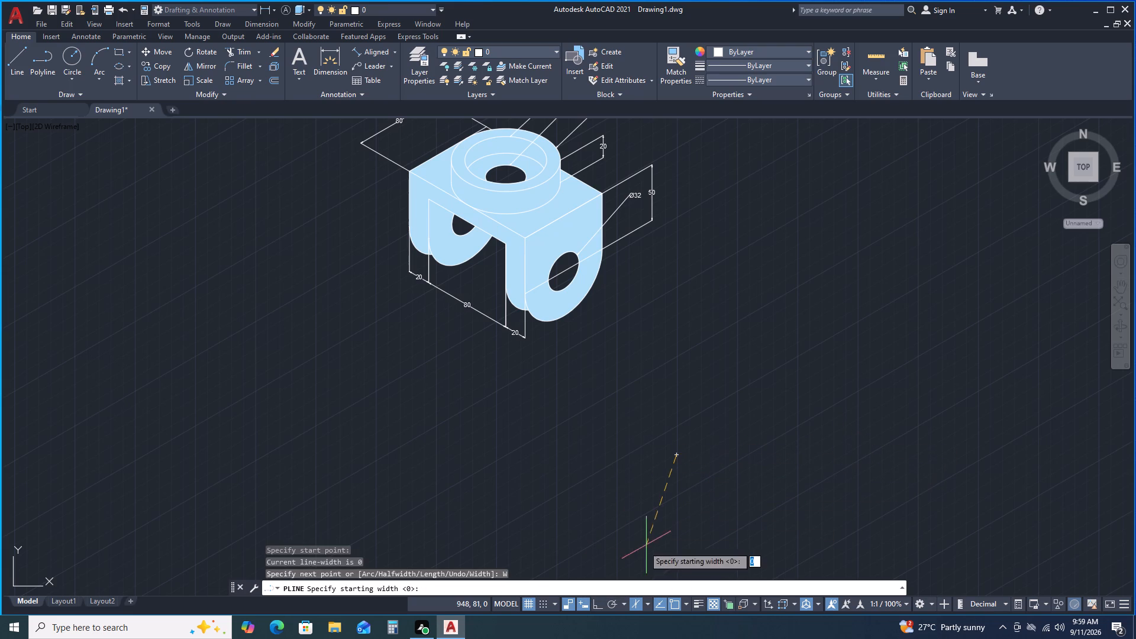
click(612, 605)
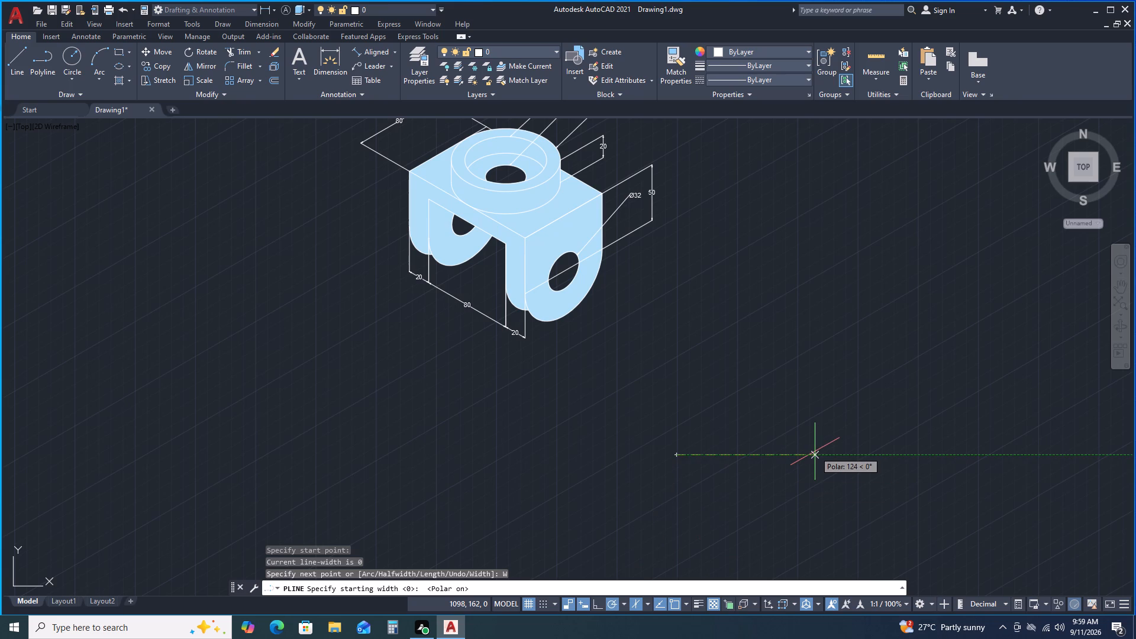
text(20)
key(Return)
key(0)
key(Return)
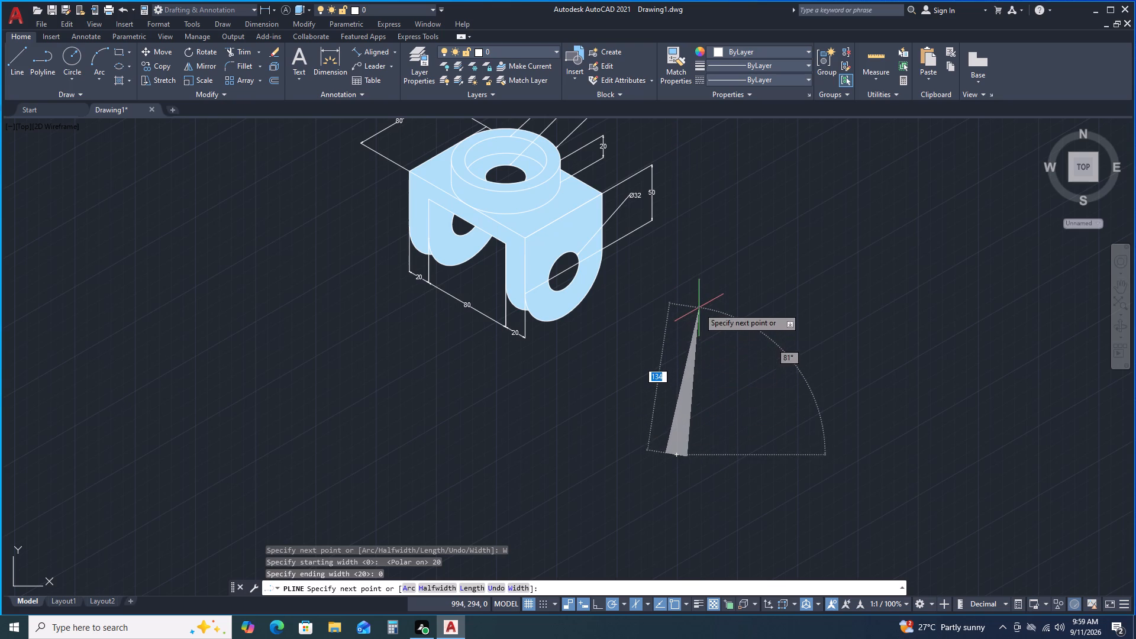
click(673, 409)
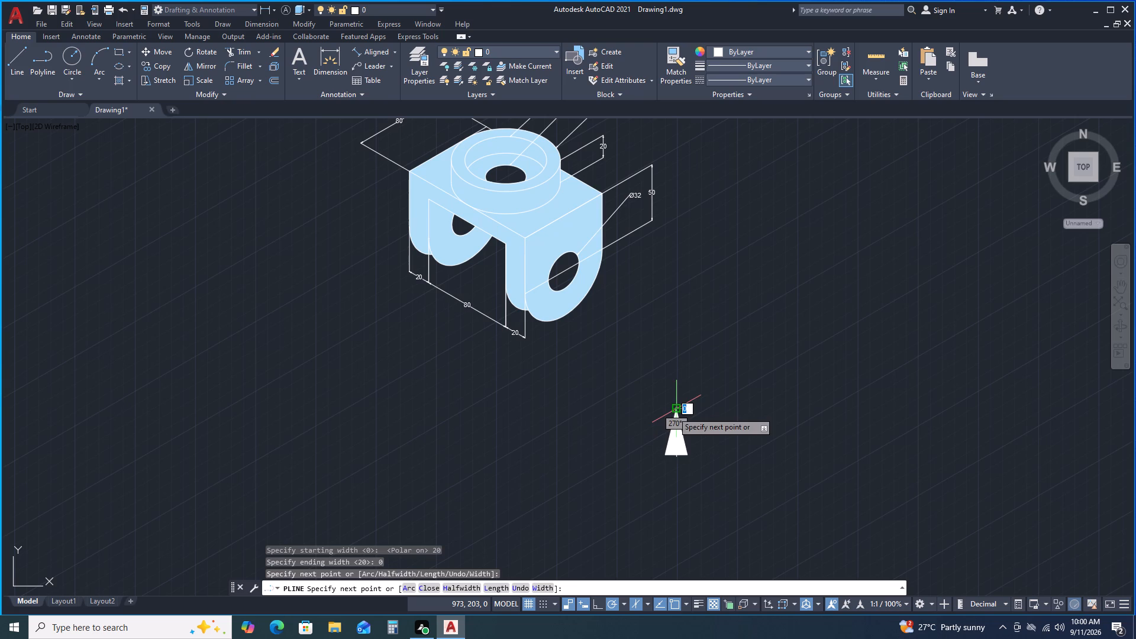
key(space)
Draw a vertical shaft line about 45 mm long straight down from the midpoint of the arrowhead's base.
scroll(715, 480, up, 1)
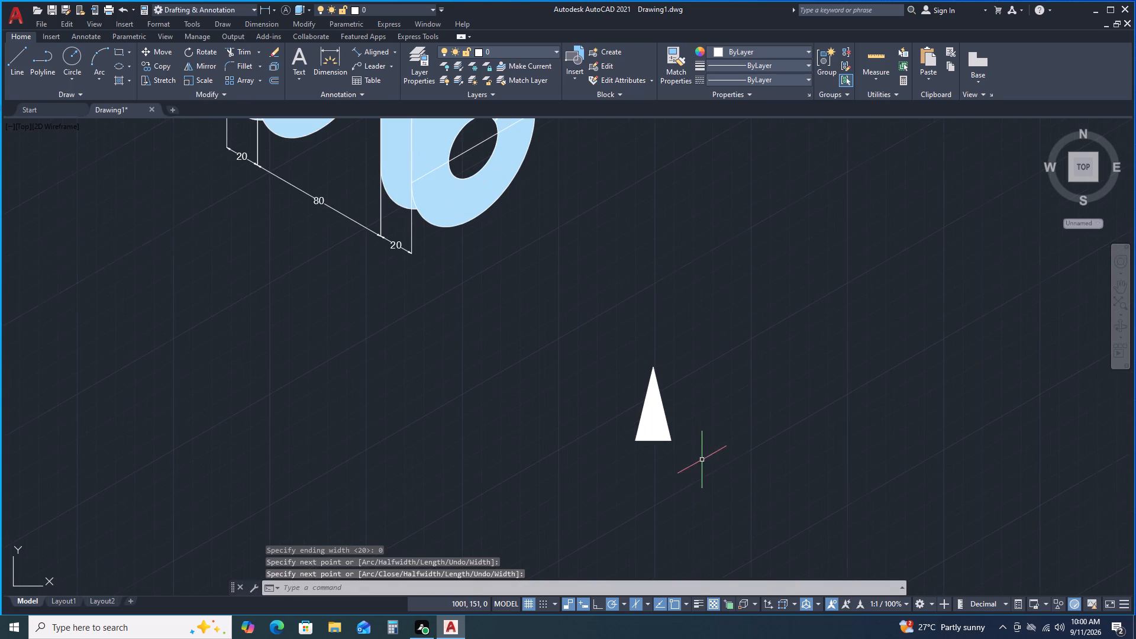
scroll(702, 459, up, 1)
middle_drag(551, 384, 537, 273)
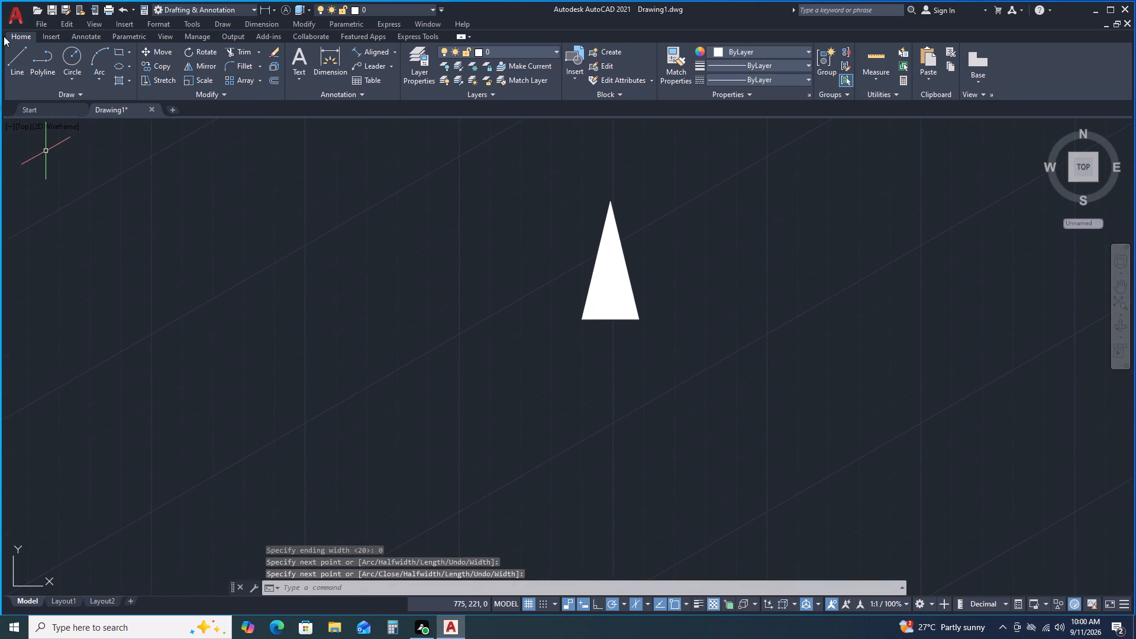
click(21, 54)
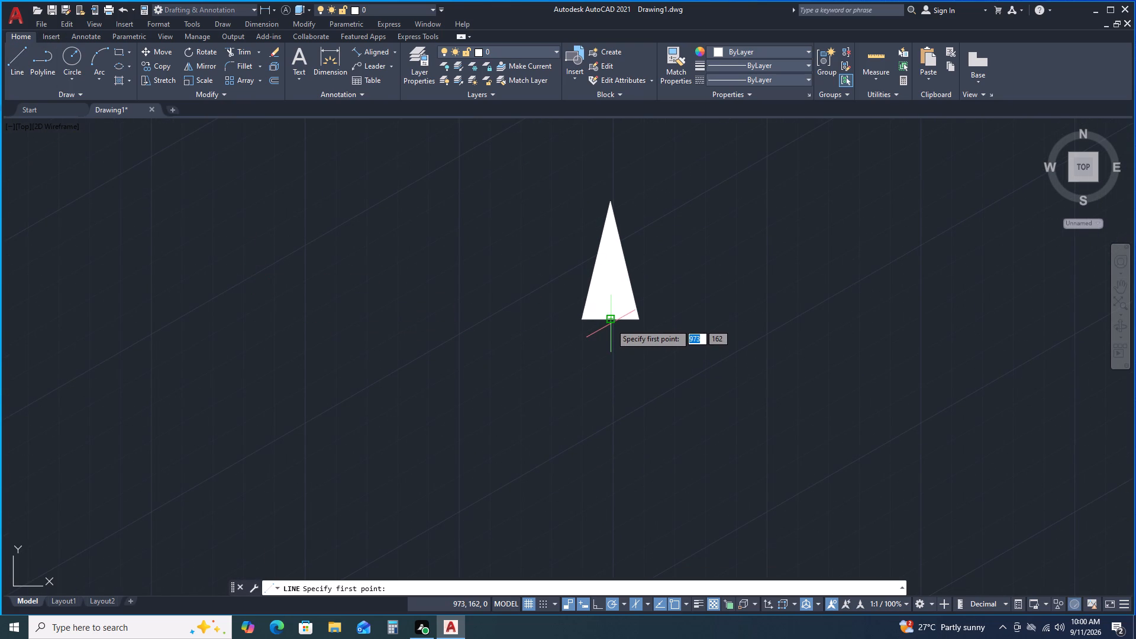
click(611, 320)
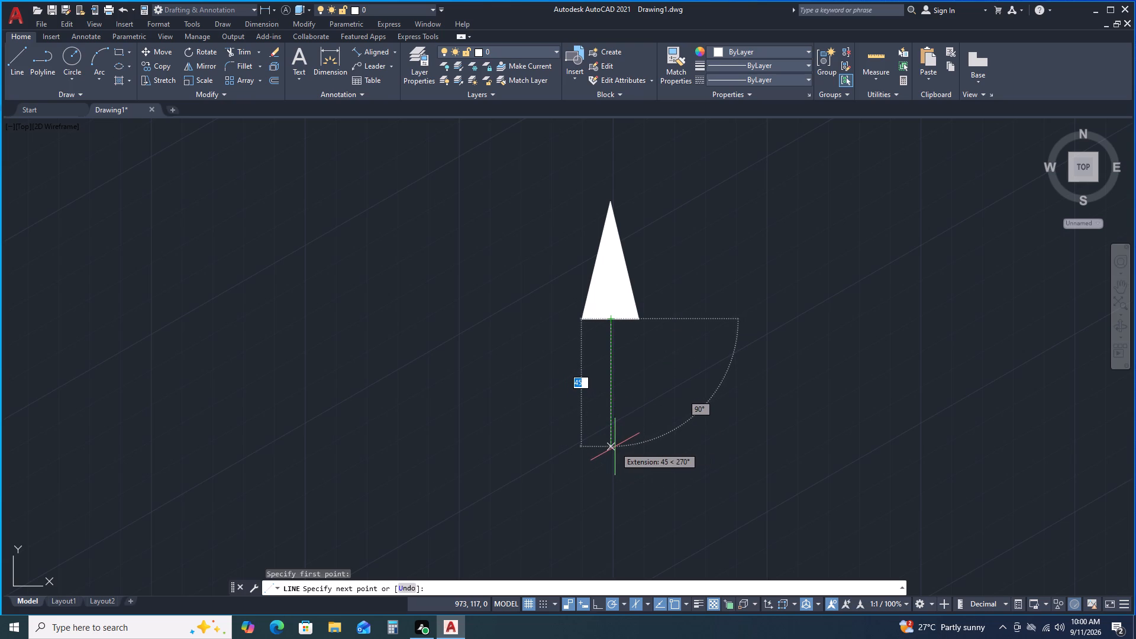
click(614, 446)
key(space)
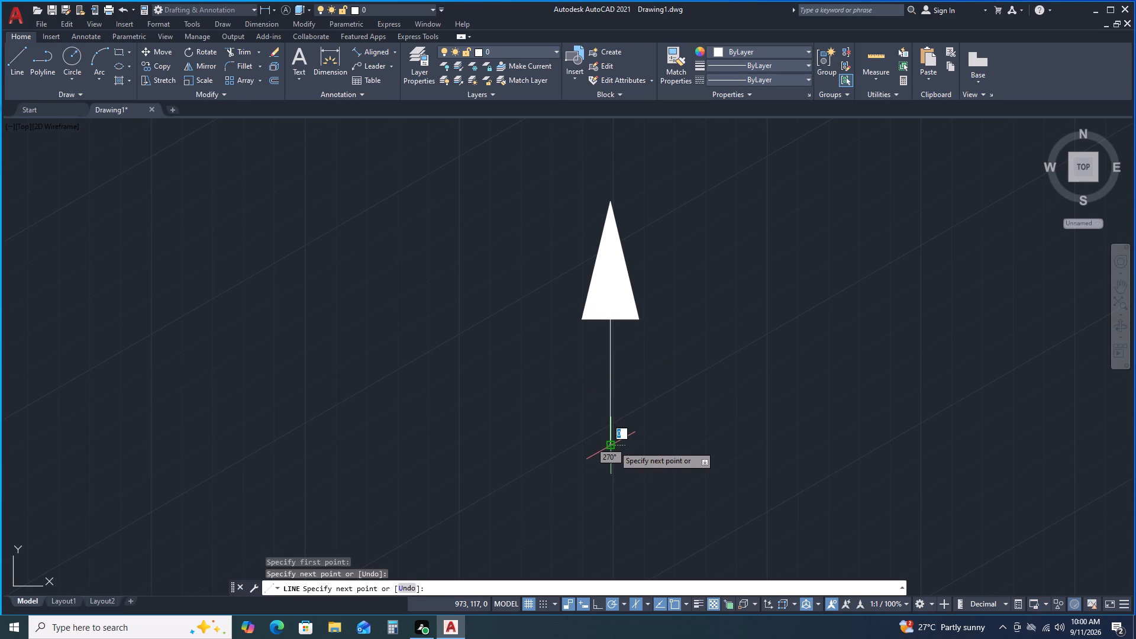
Copy the shaft line 2 mm to each side, using its upper endpoint as the base point.
click(610, 390)
right_click(610, 390)
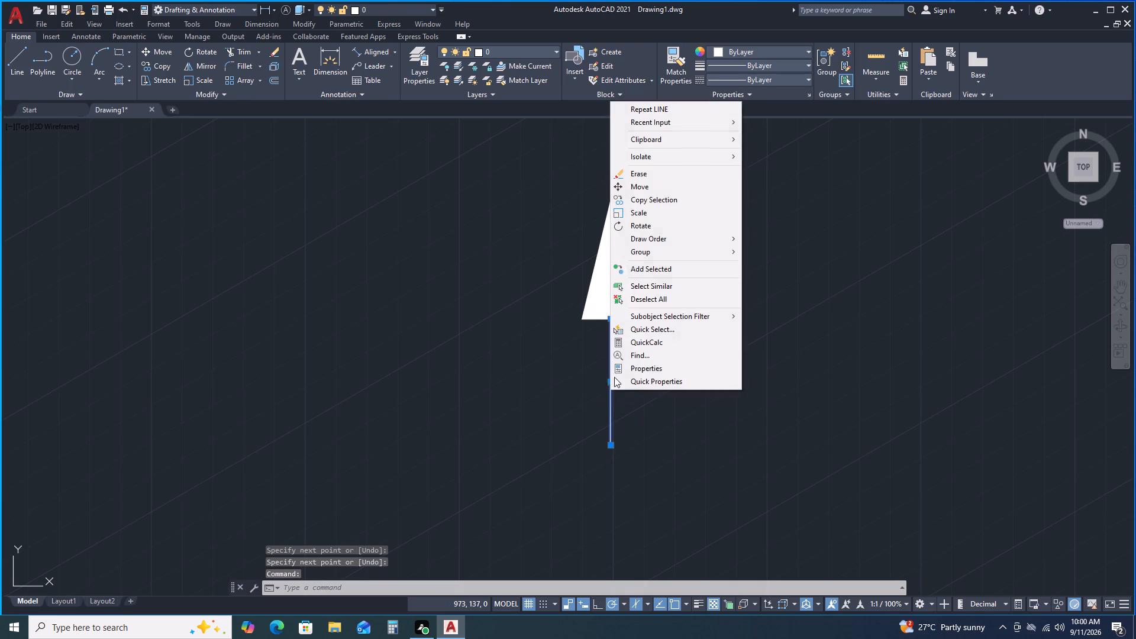
click(669, 203)
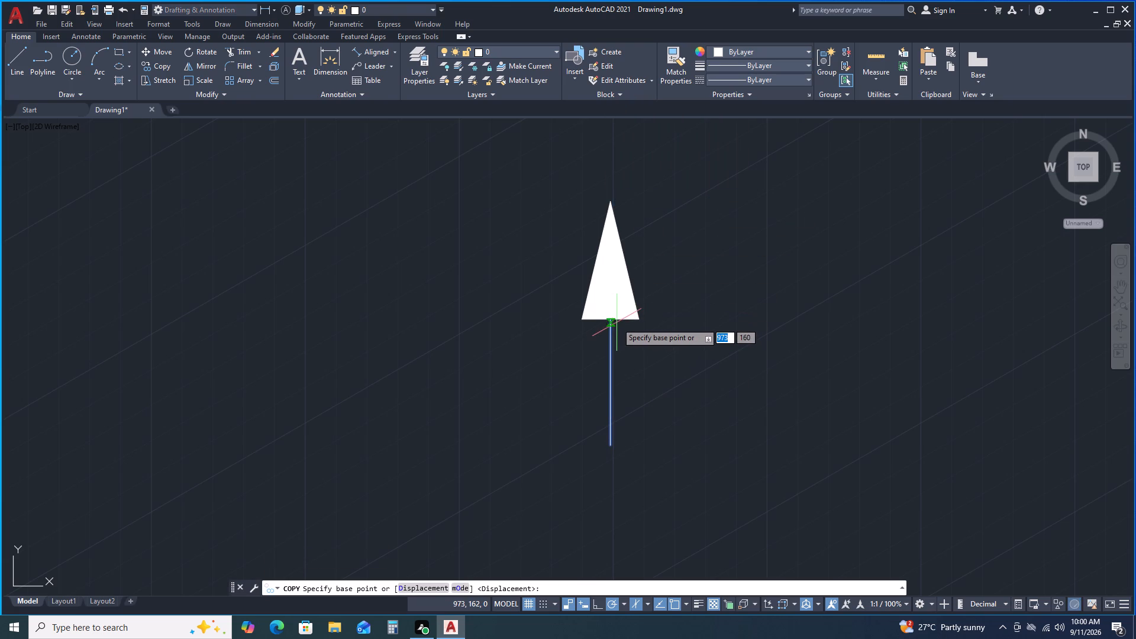
click(613, 321)
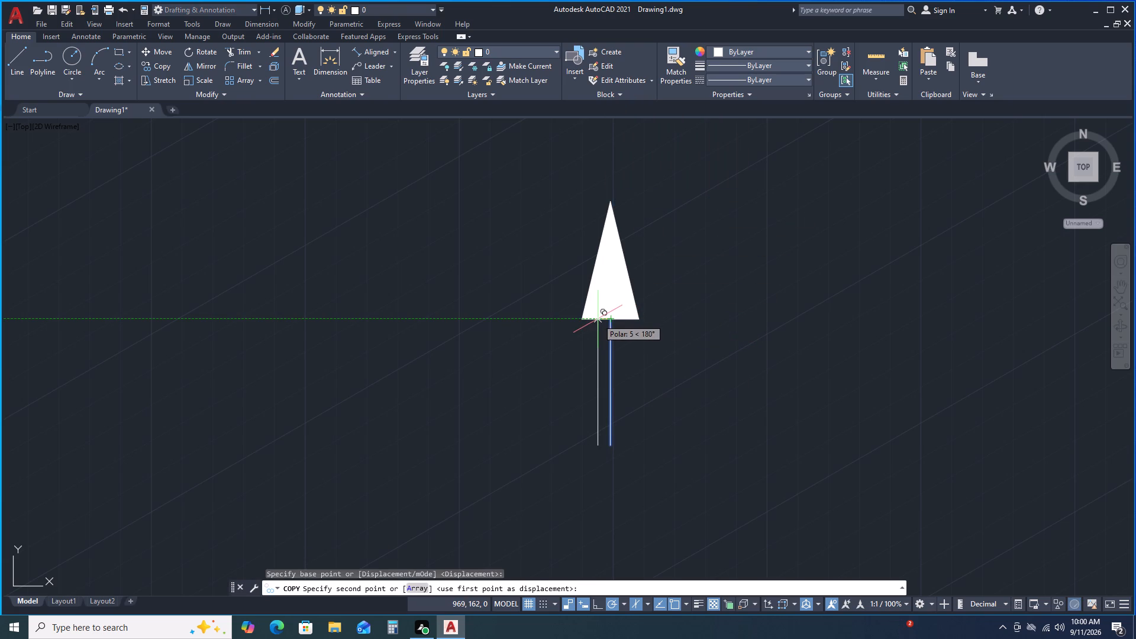
key(5)
key(Return)
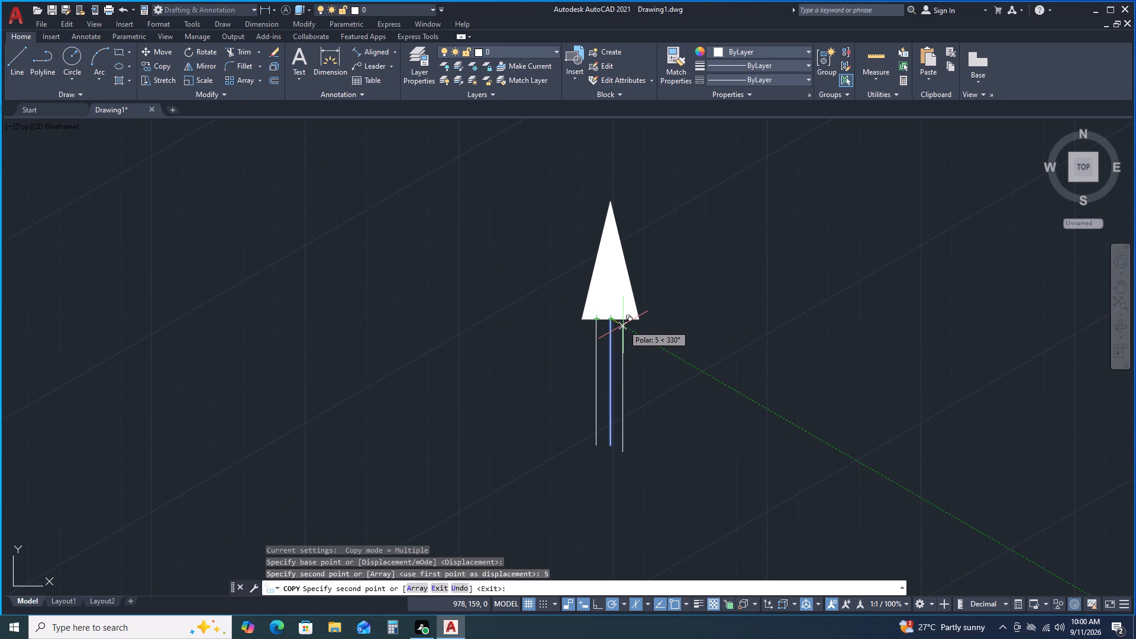
click(456, 588)
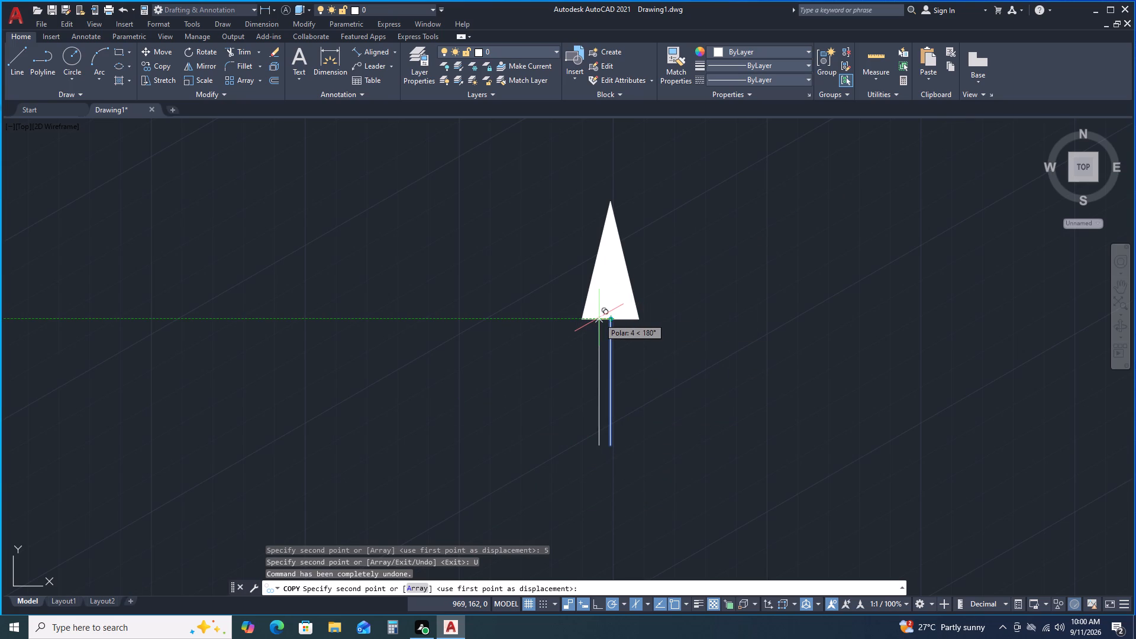
key(2)
key(Return)
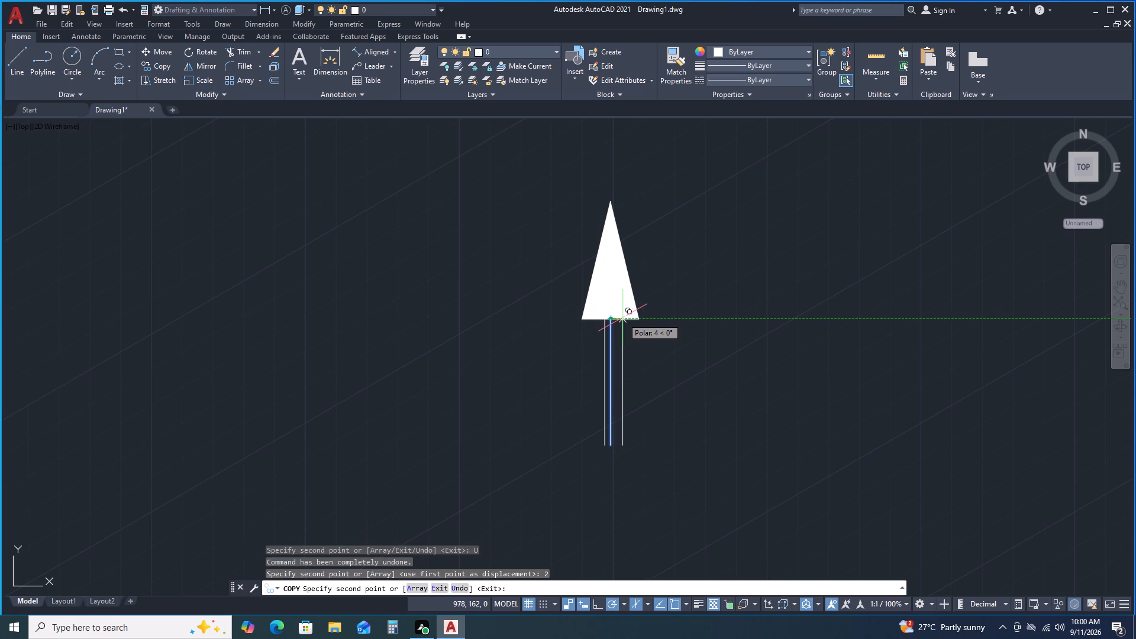
key(2)
key(Return)
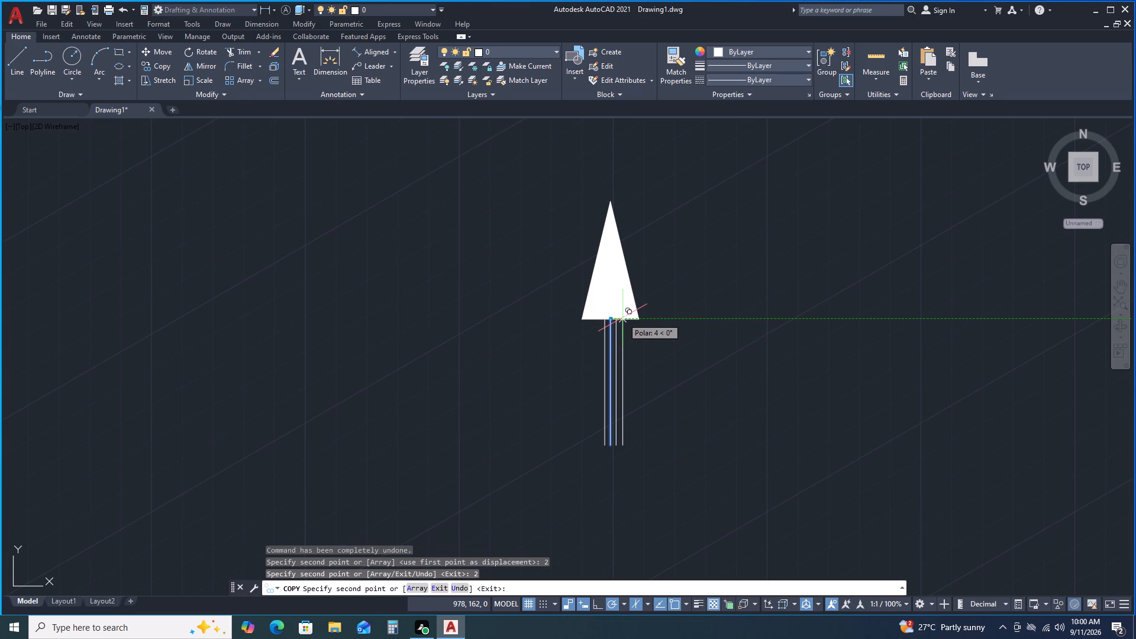
key(space)
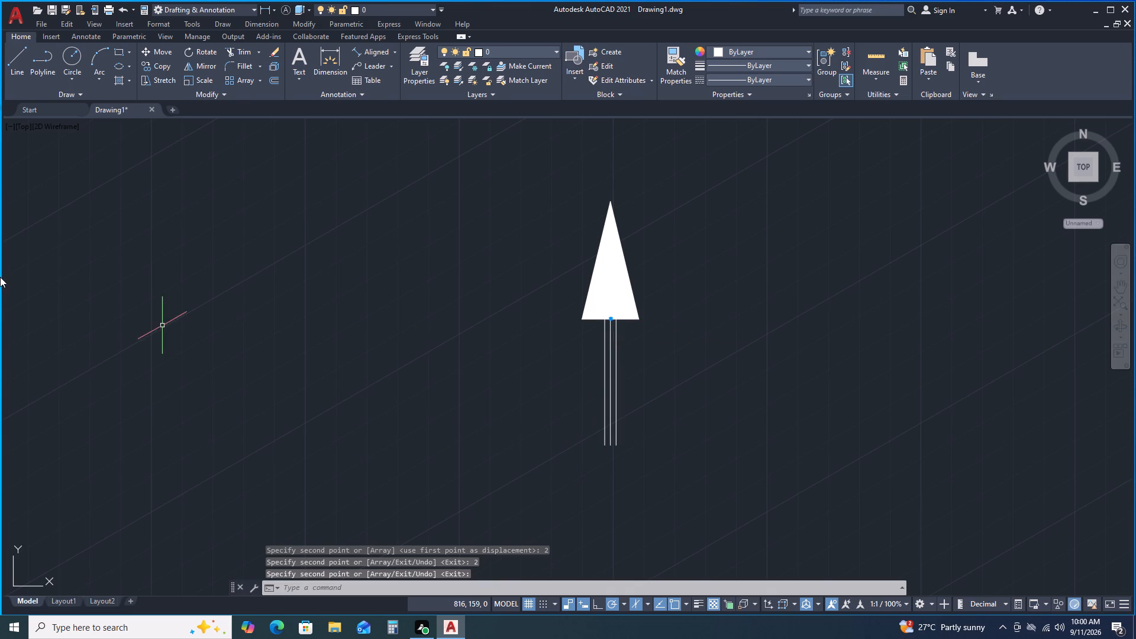
Close the bottom of the arrow shaft with a line joining the lower ends of the two outer lines.
click(18, 57)
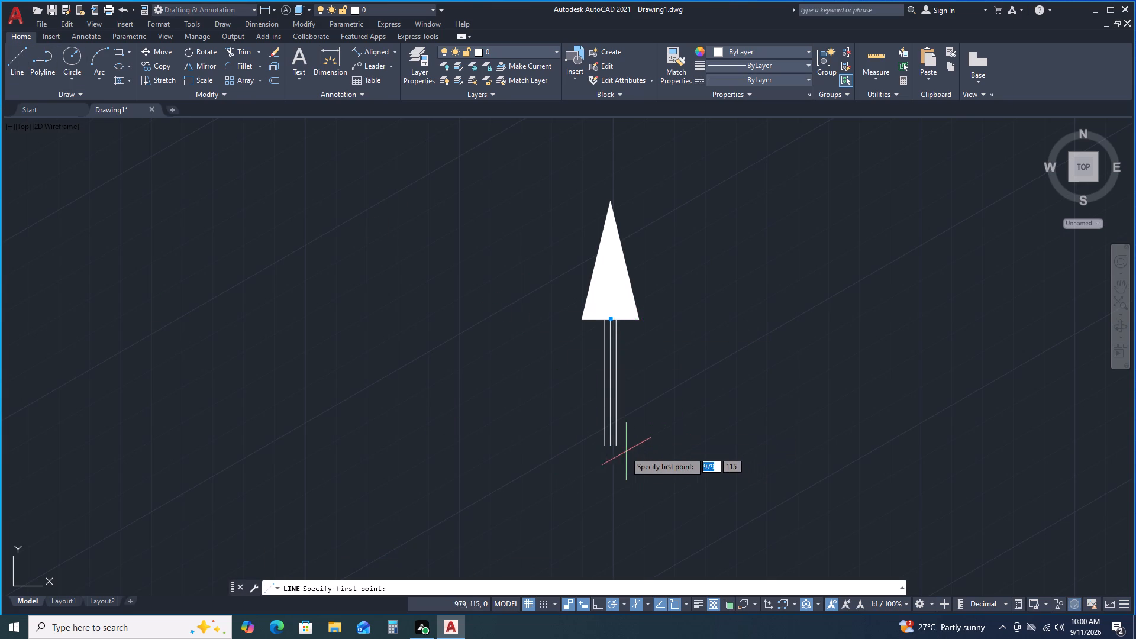
click(603, 448)
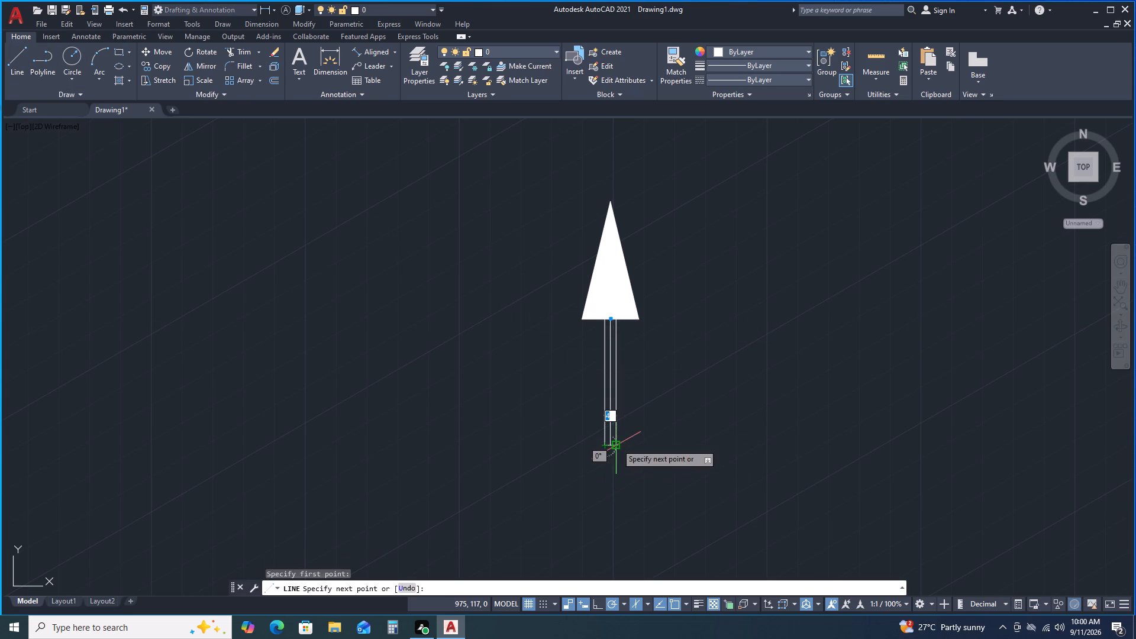
click(617, 444)
key(space)
Erase the middle line of the arrow shaft, keeping the two outer lines.
scroll(614, 406, up, 3)
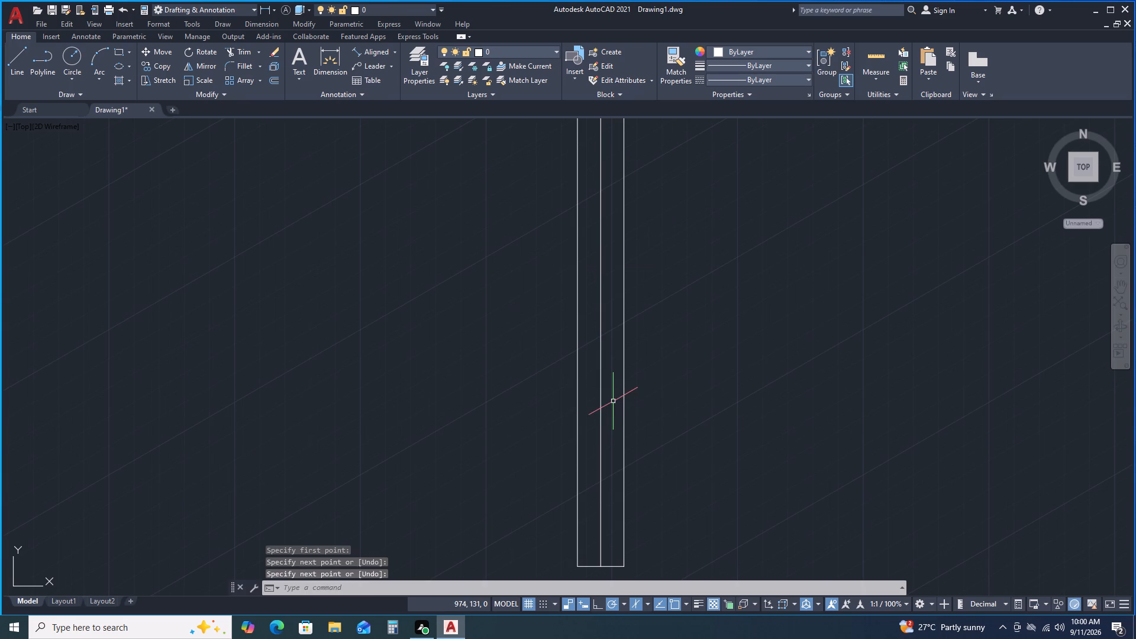
click(613, 401)
click(596, 395)
right_click(596, 395)
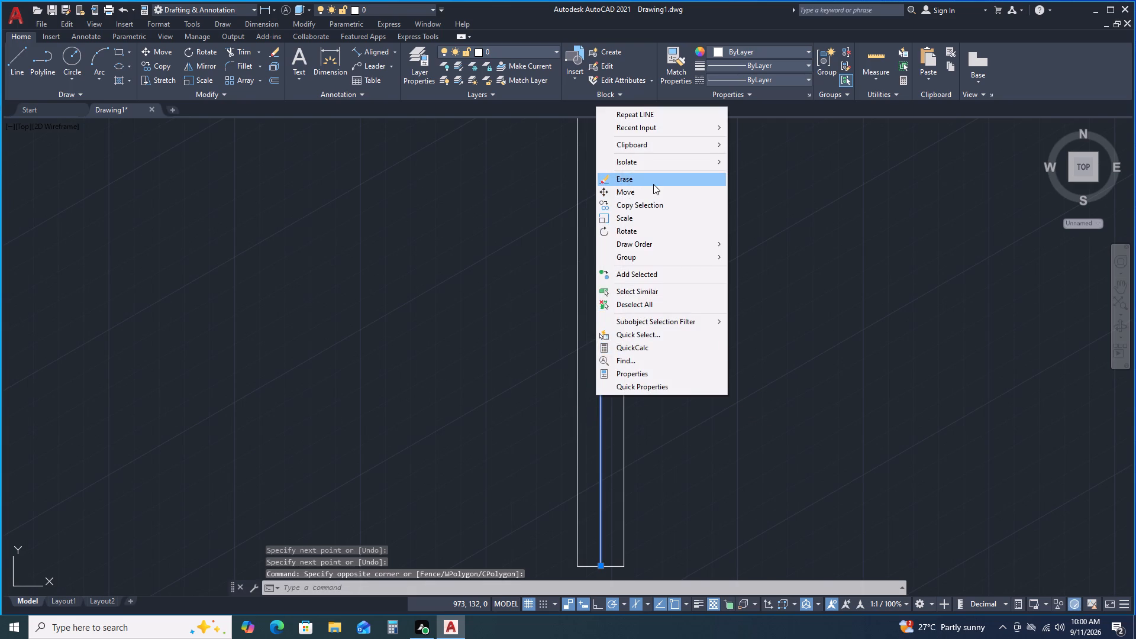
click(653, 184)
Move the whole arrow by its tip to just below the 20 mm dimension under the bracket's far-left leg.
scroll(653, 184, down, 3)
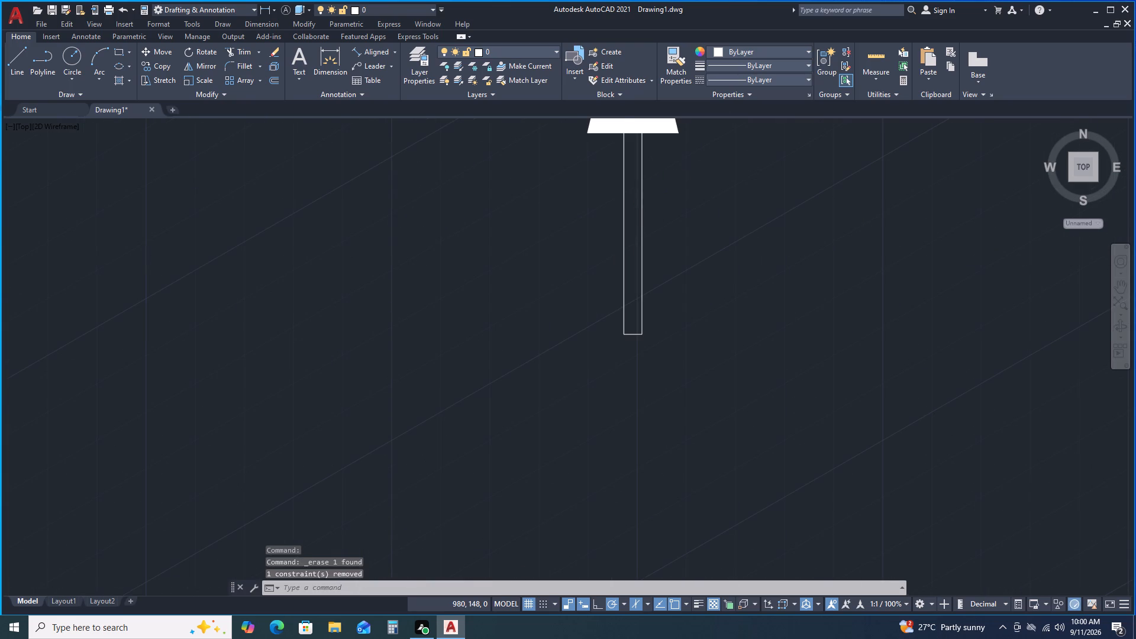
middle_drag(663, 194, 585, 304)
scroll(585, 304, down, 1)
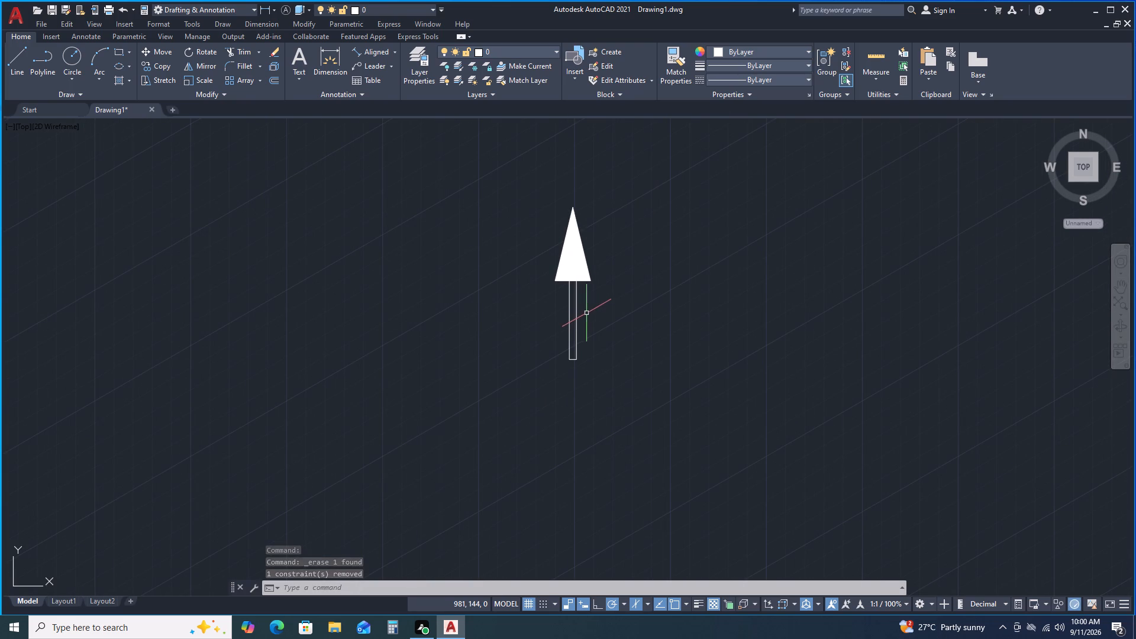
scroll(590, 335, down, 1)
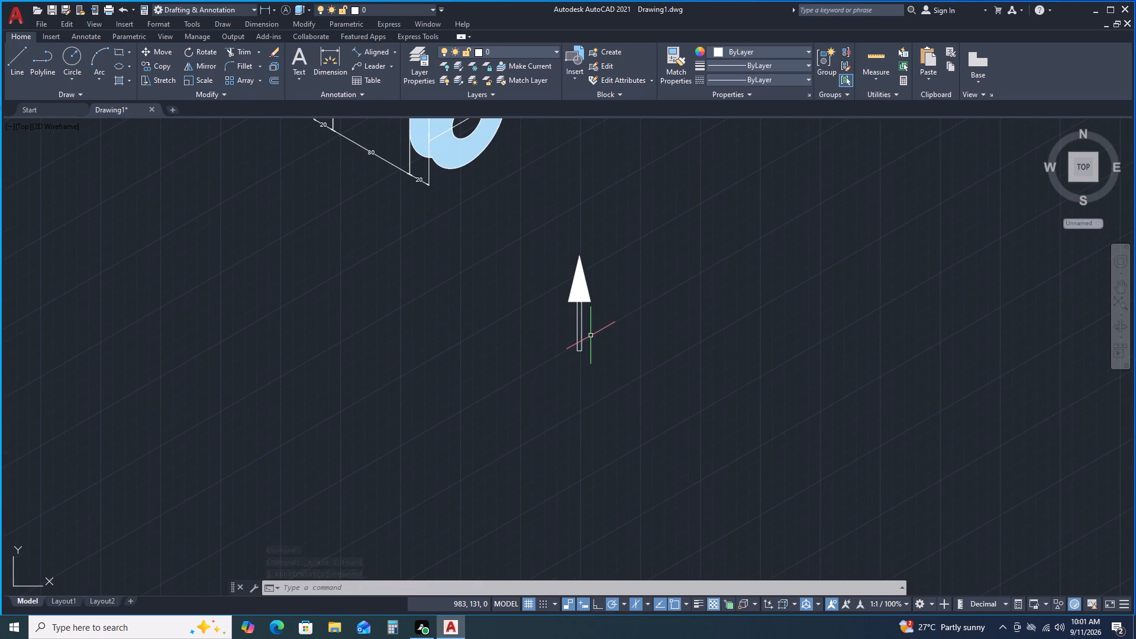
click(642, 261)
click(466, 404)
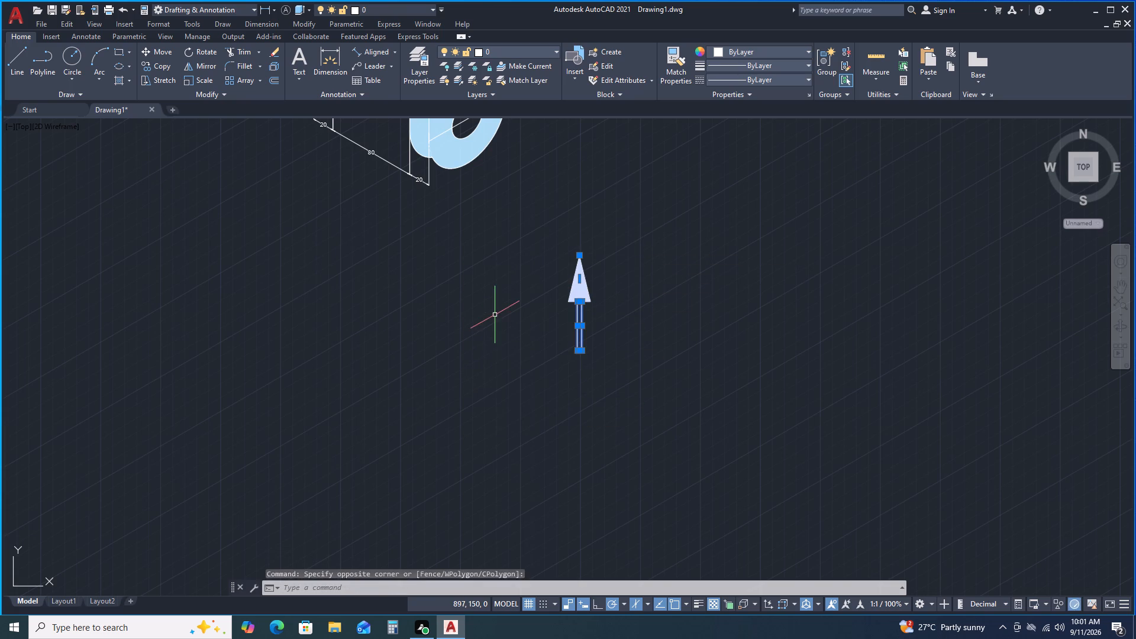
right_click(495, 315)
click(533, 395)
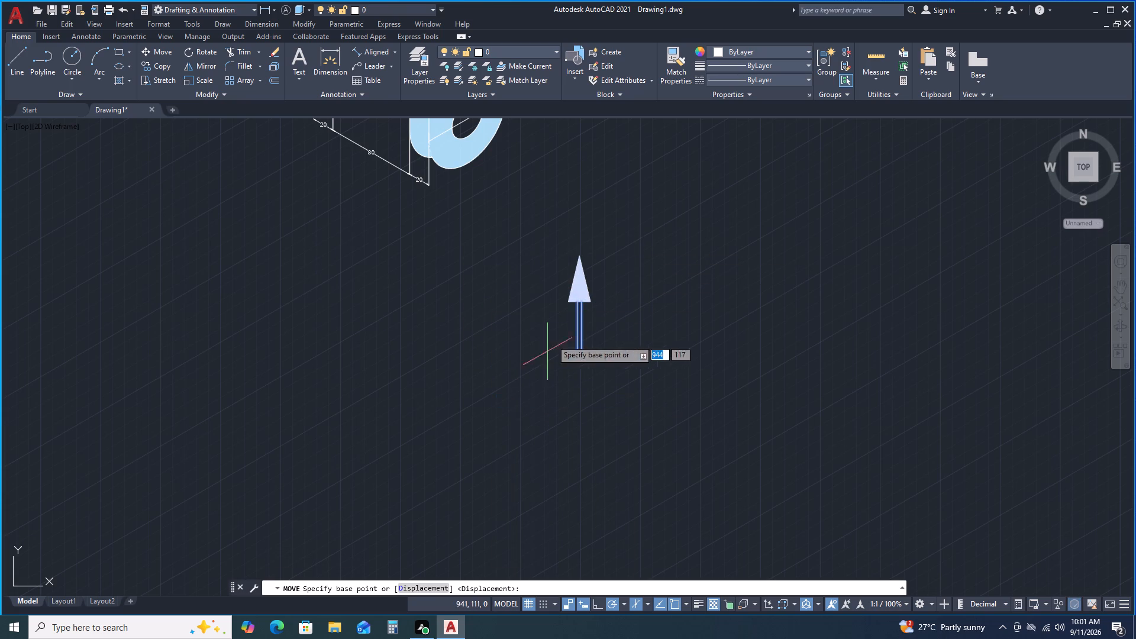
click(582, 259)
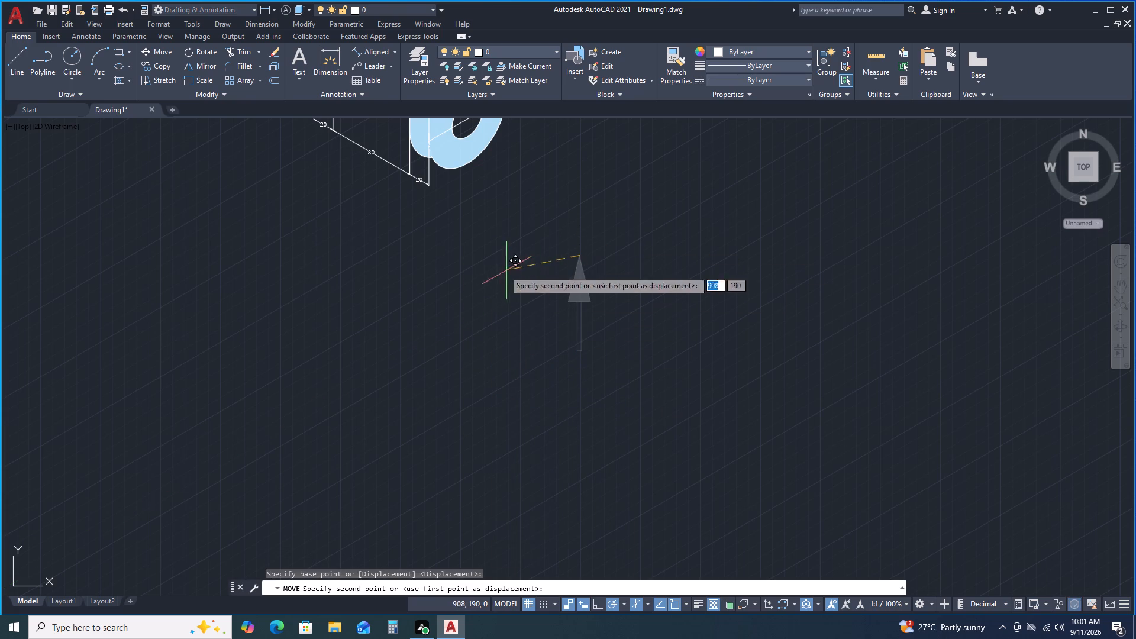
middle_drag(302, 182, 306, 182)
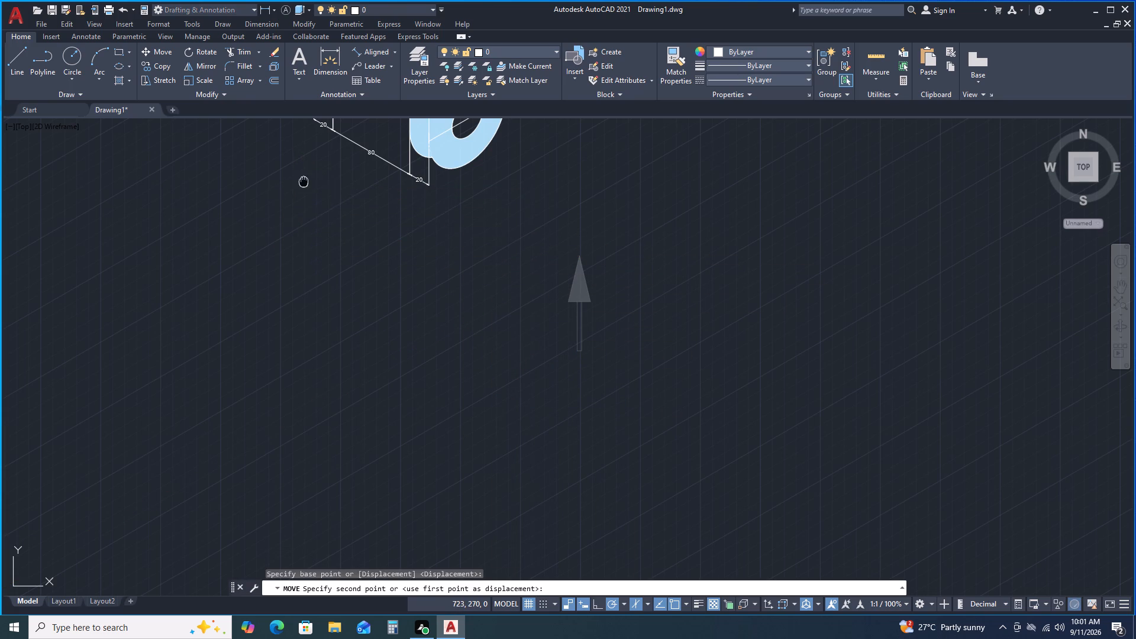
middle_drag(306, 182, 419, 298)
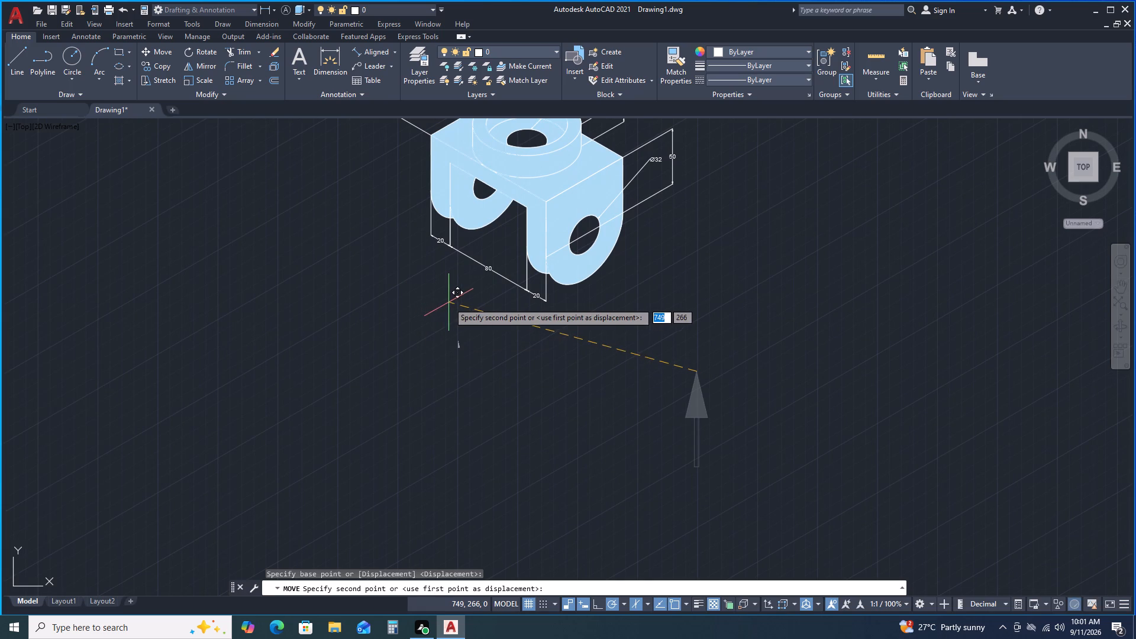
click(438, 291)
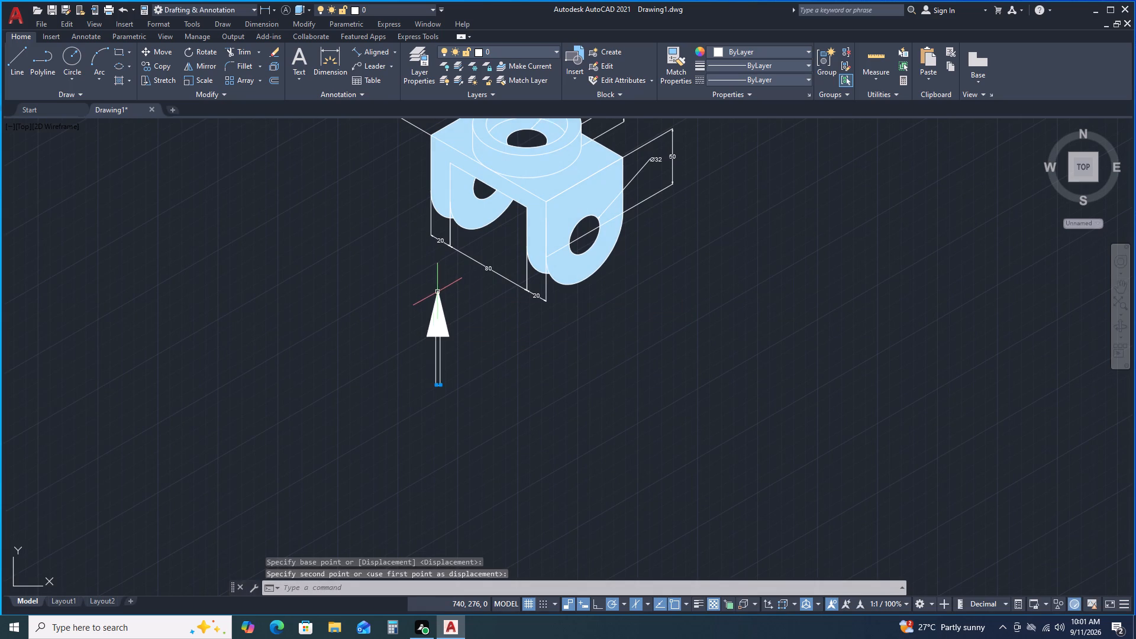
key(Escape)
key(Escape)
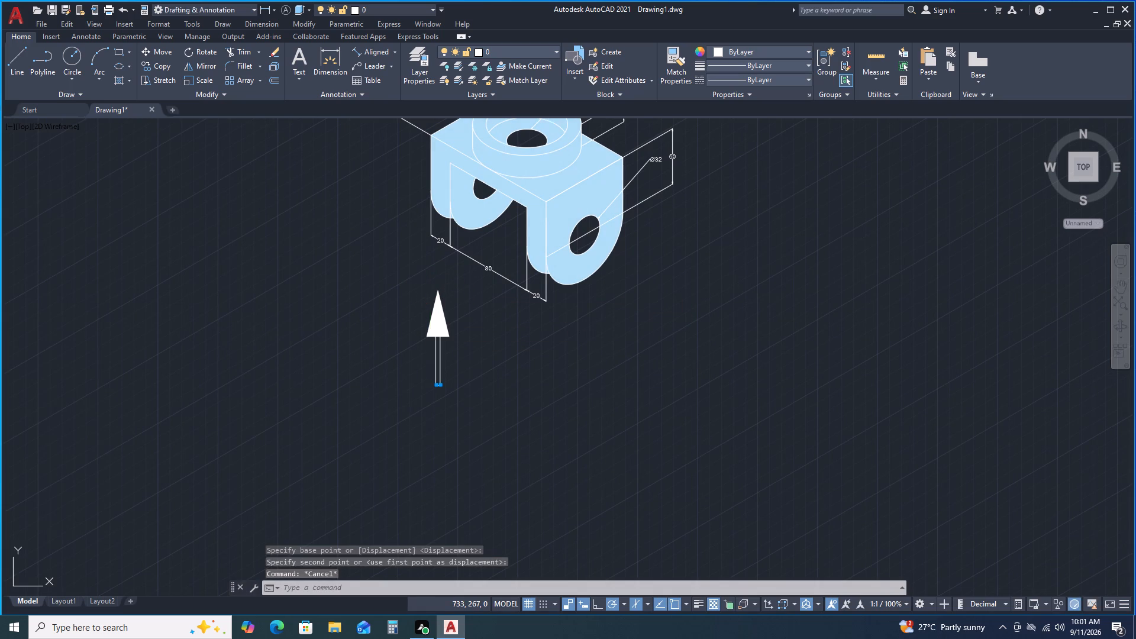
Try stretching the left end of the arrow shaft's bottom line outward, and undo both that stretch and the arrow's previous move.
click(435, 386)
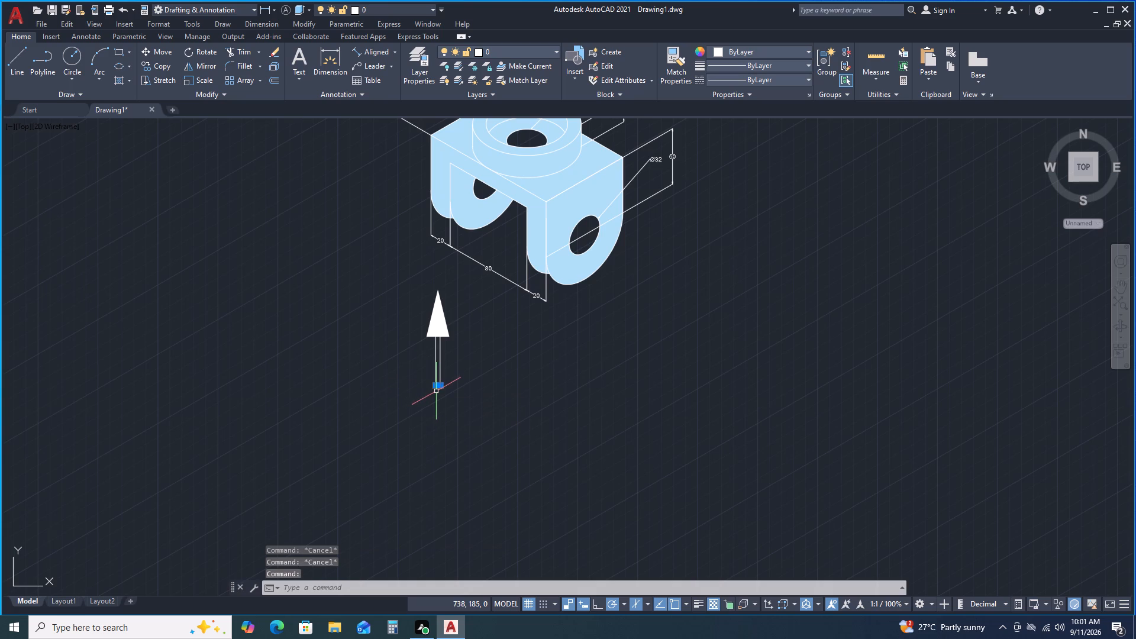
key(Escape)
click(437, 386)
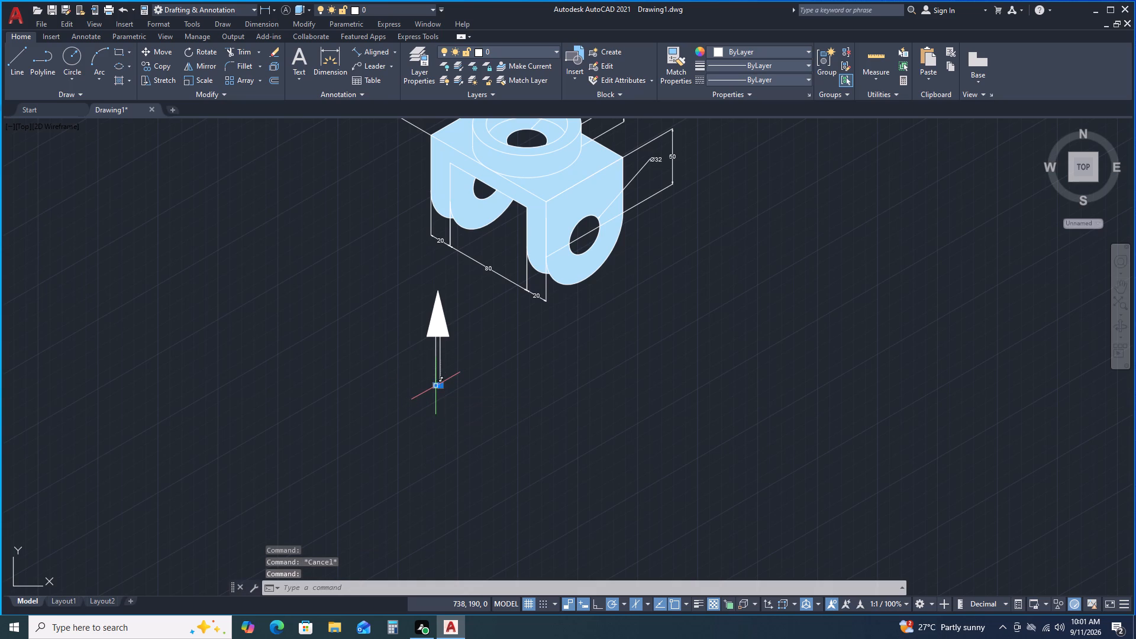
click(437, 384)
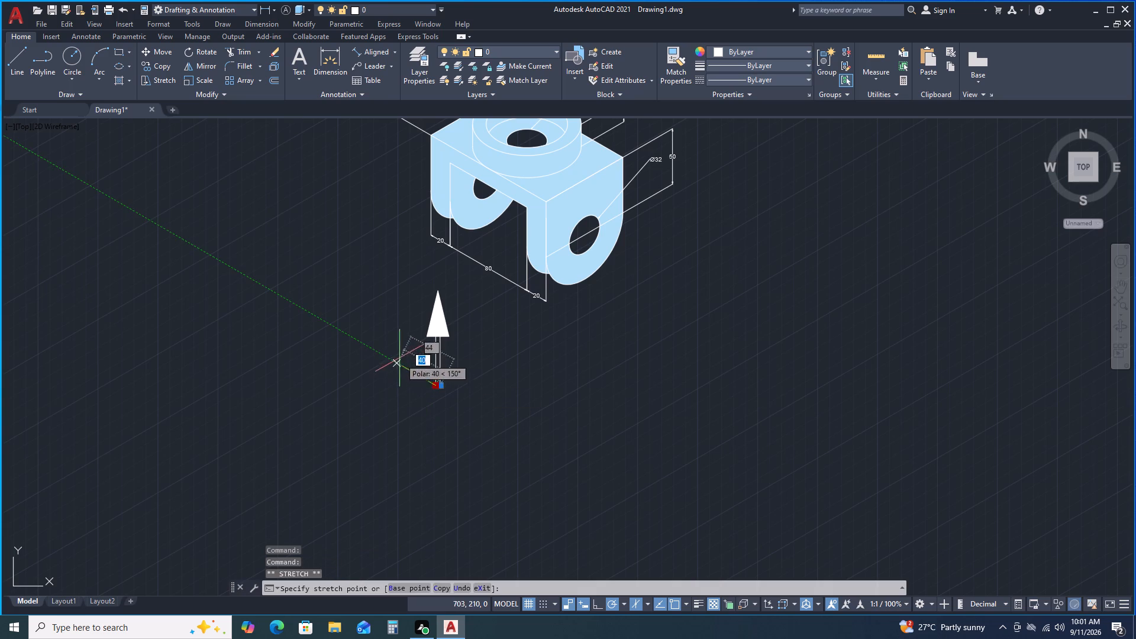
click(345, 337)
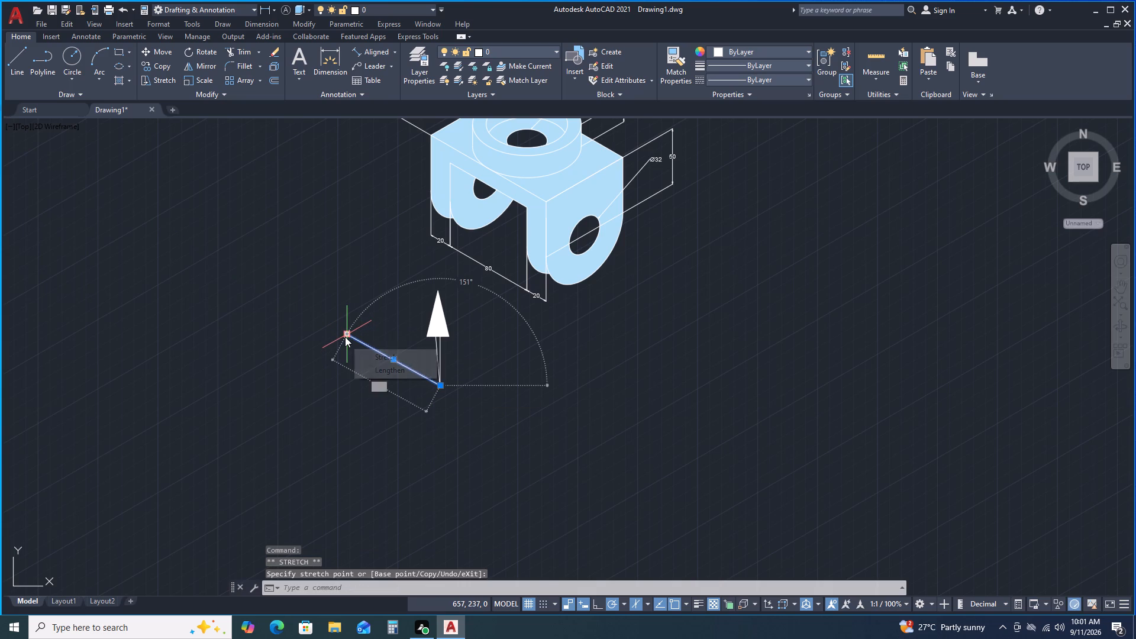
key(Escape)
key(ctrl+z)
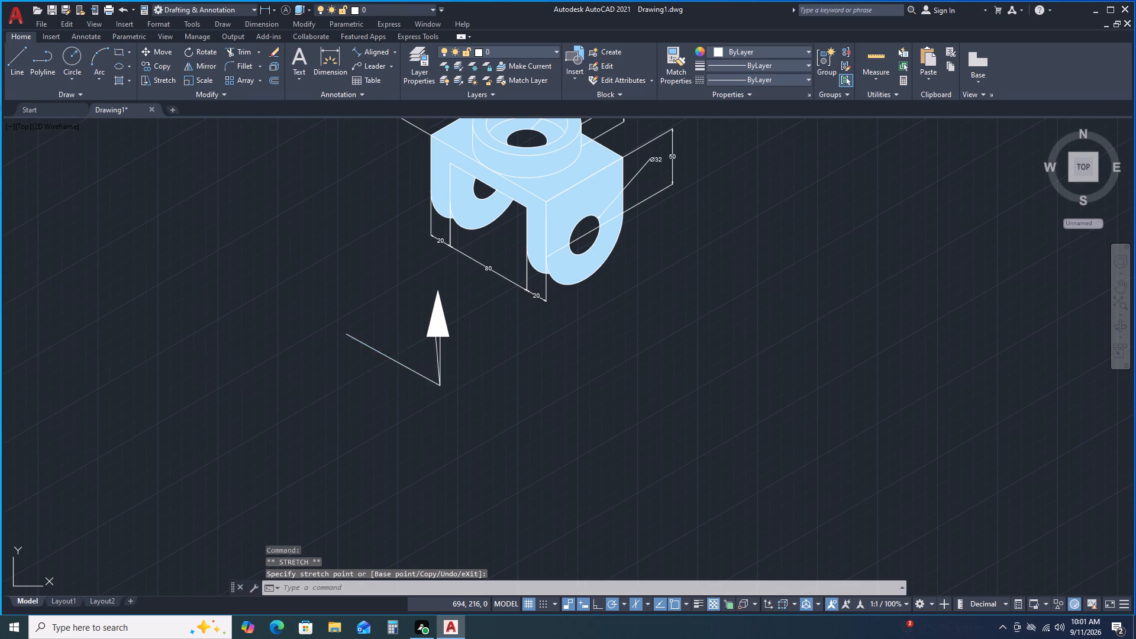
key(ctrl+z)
Move the whole arrow by its tip to just below the 80 mm dimension under the bracket.
scroll(515, 379, down, 1)
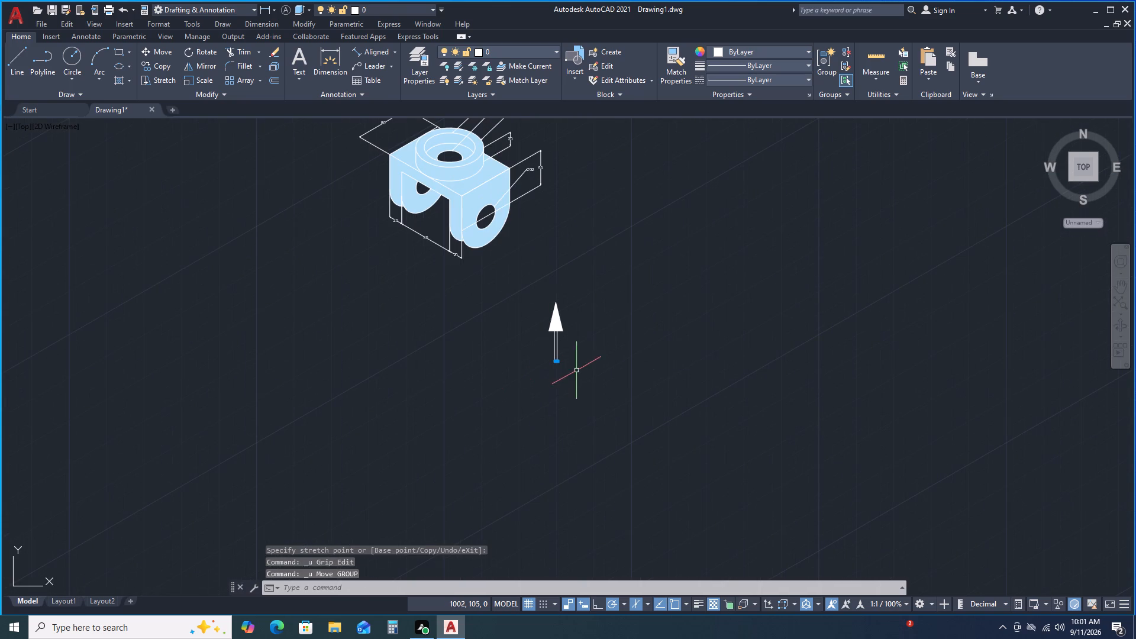
click(592, 262)
click(483, 459)
right_click(523, 347)
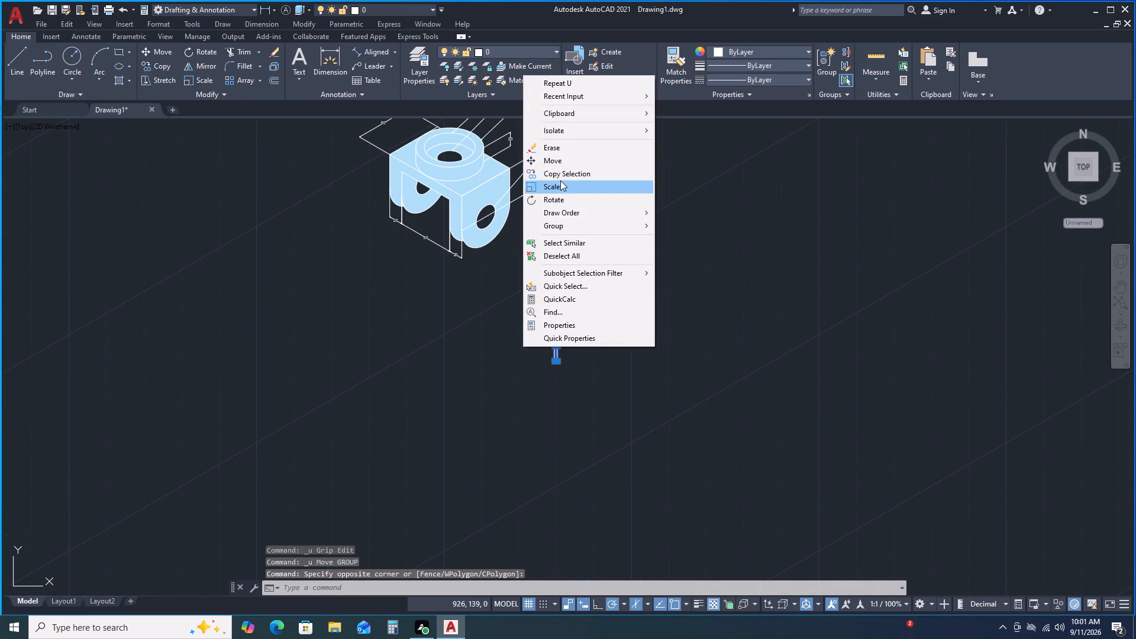
click(557, 165)
click(554, 305)
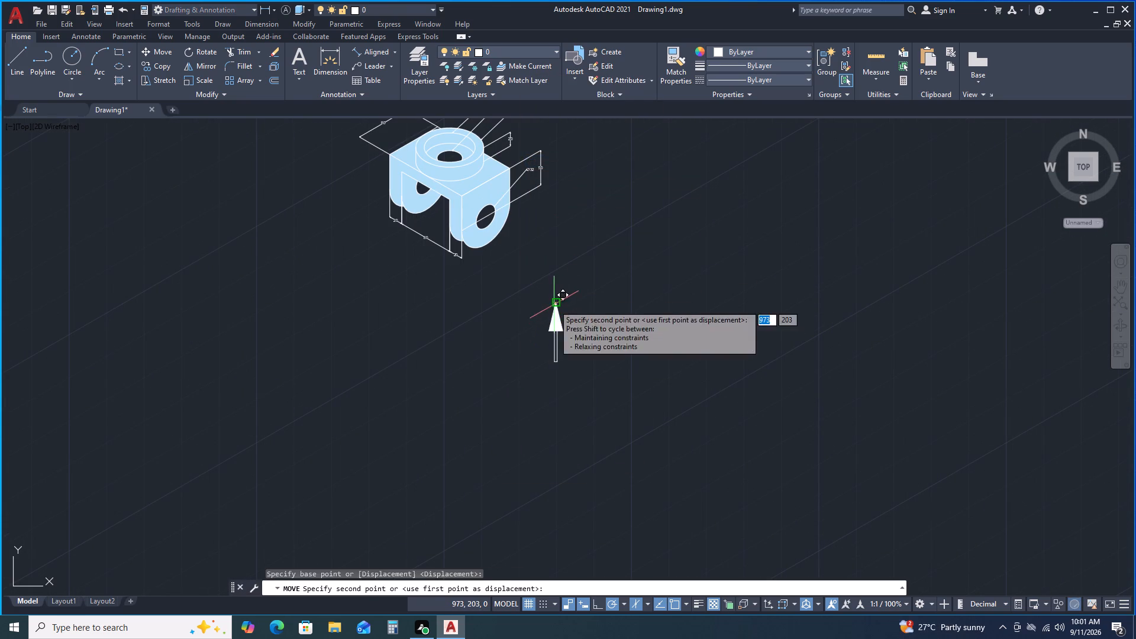
click(408, 265)
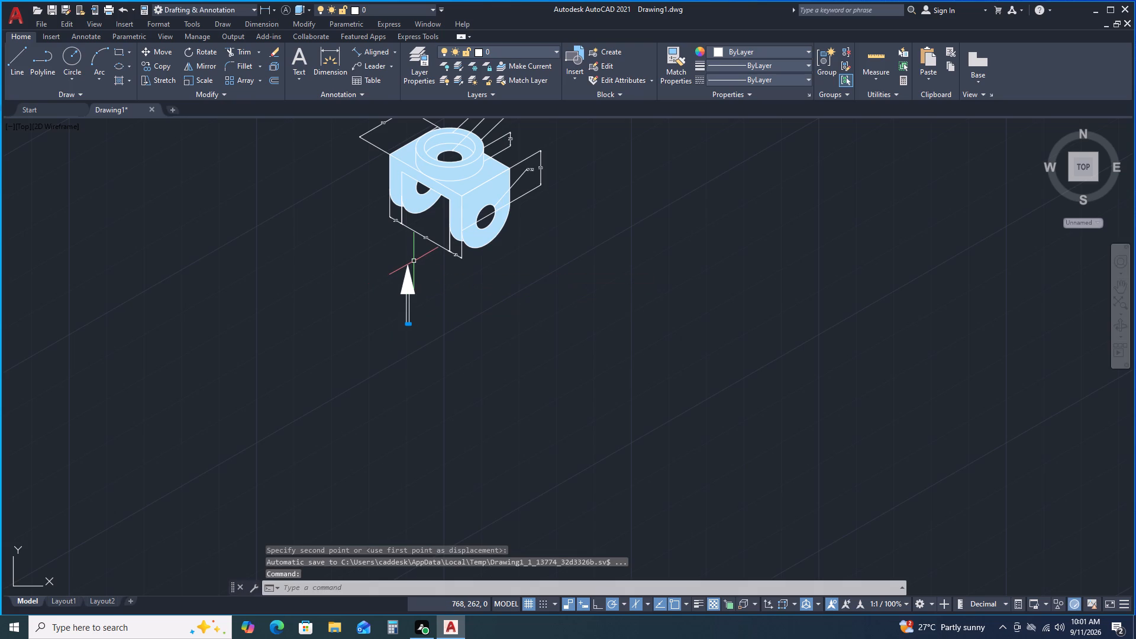
key(Escape)
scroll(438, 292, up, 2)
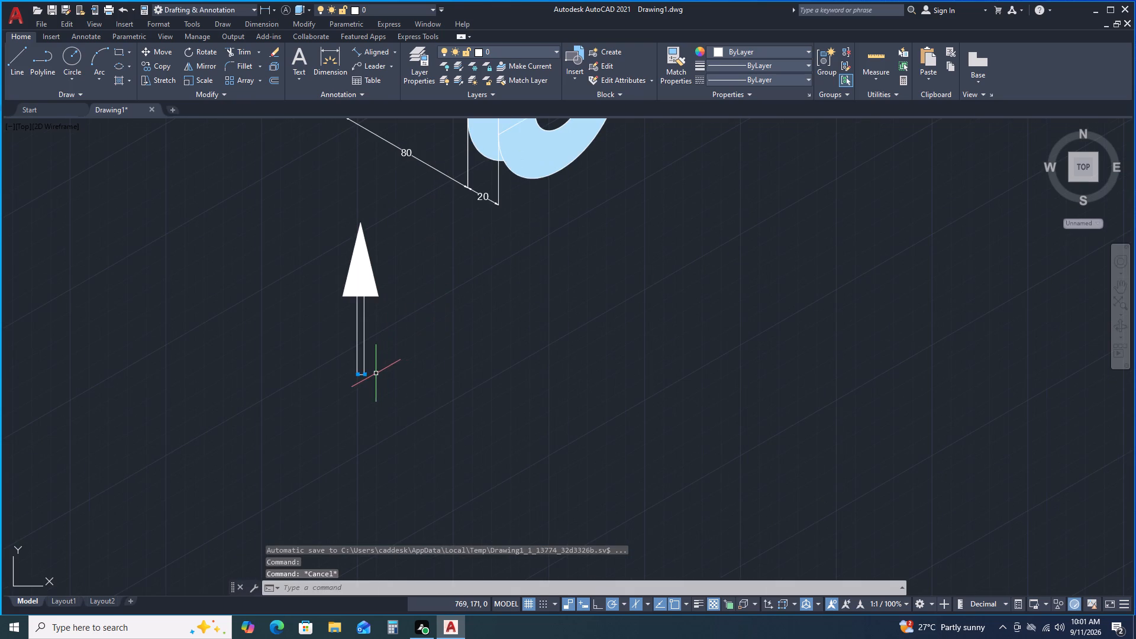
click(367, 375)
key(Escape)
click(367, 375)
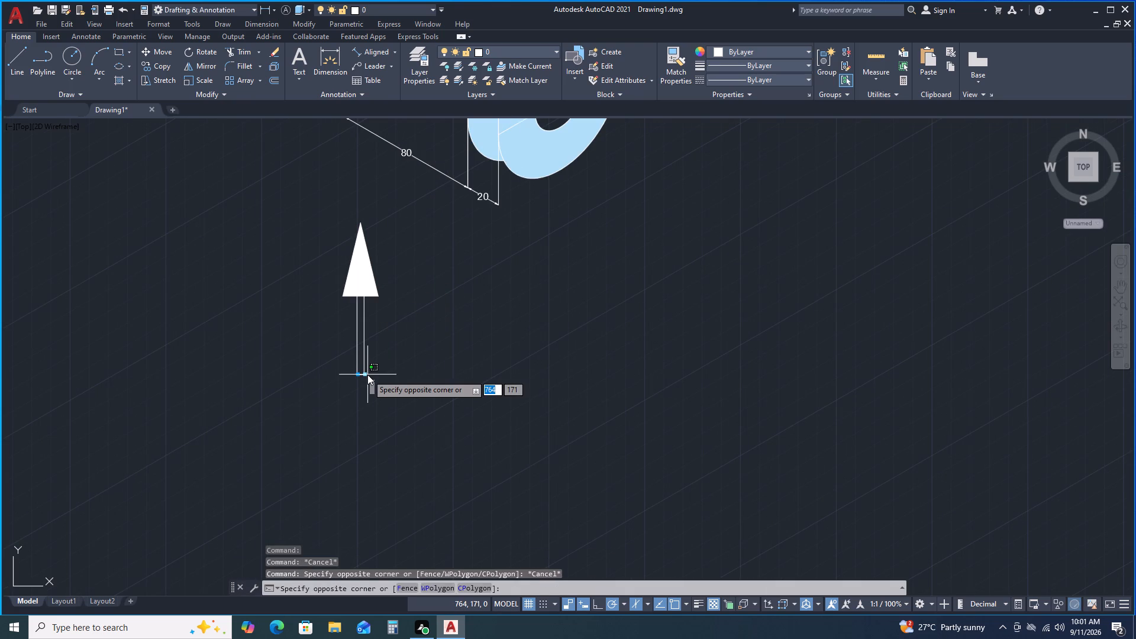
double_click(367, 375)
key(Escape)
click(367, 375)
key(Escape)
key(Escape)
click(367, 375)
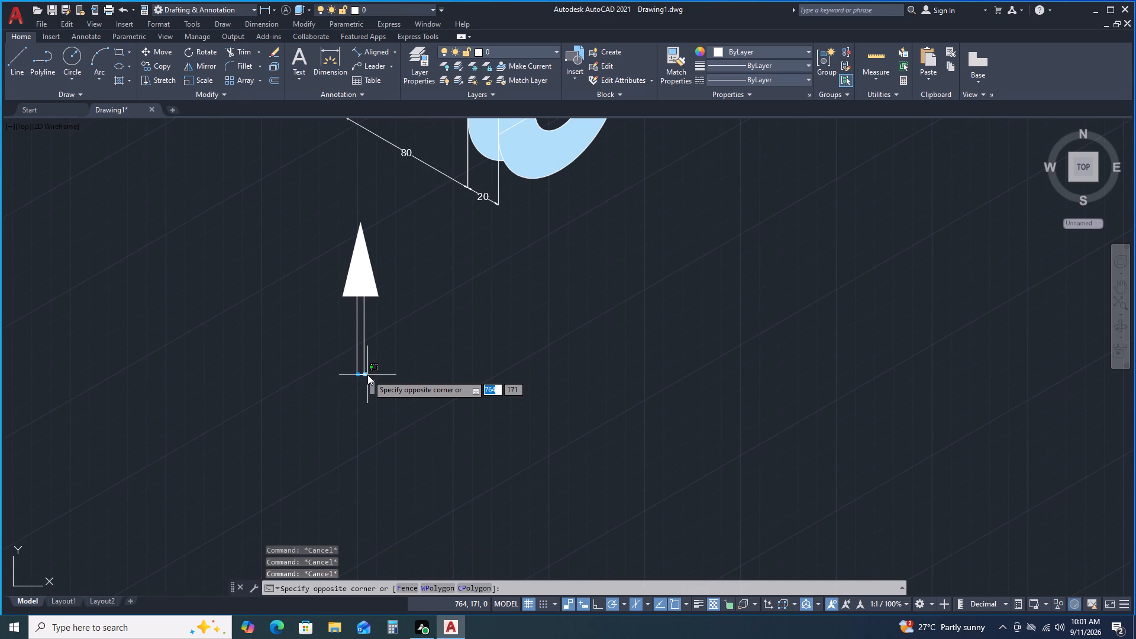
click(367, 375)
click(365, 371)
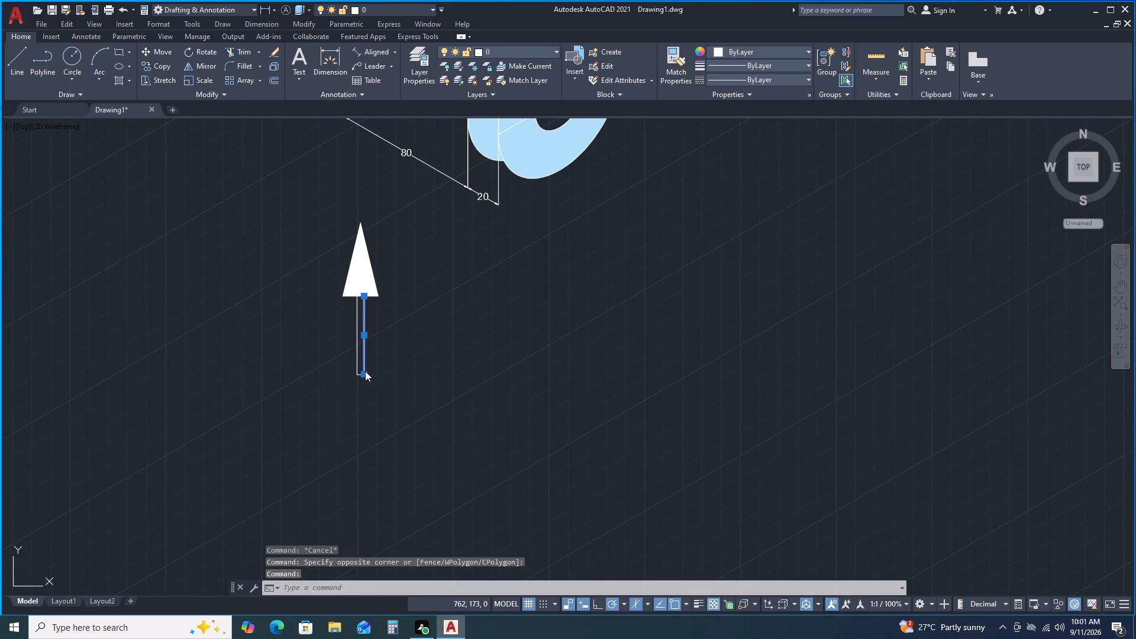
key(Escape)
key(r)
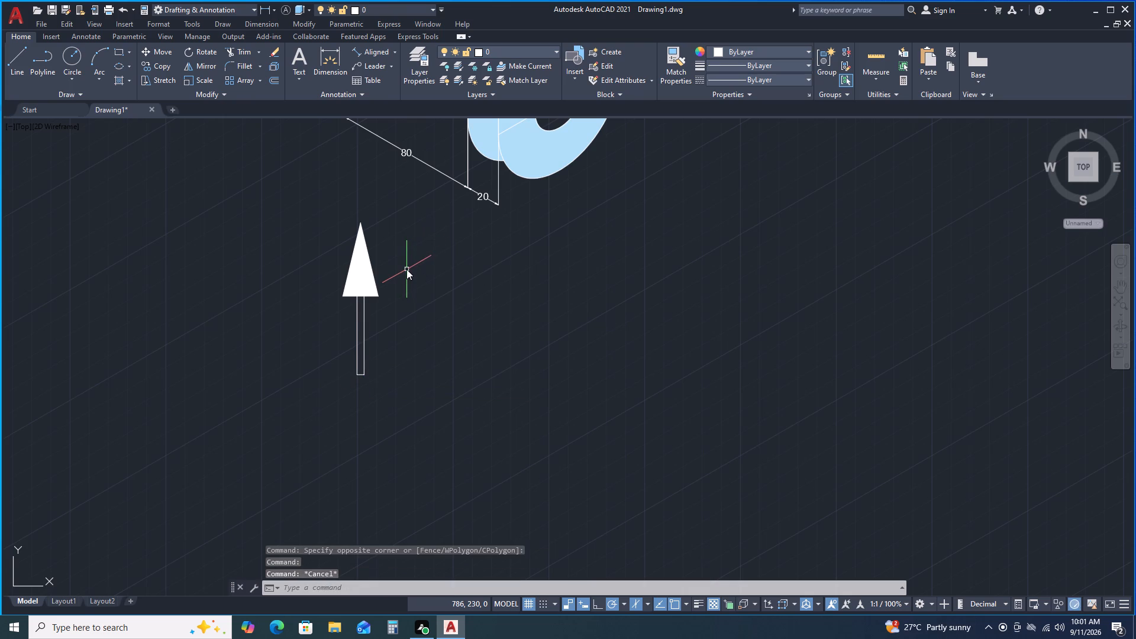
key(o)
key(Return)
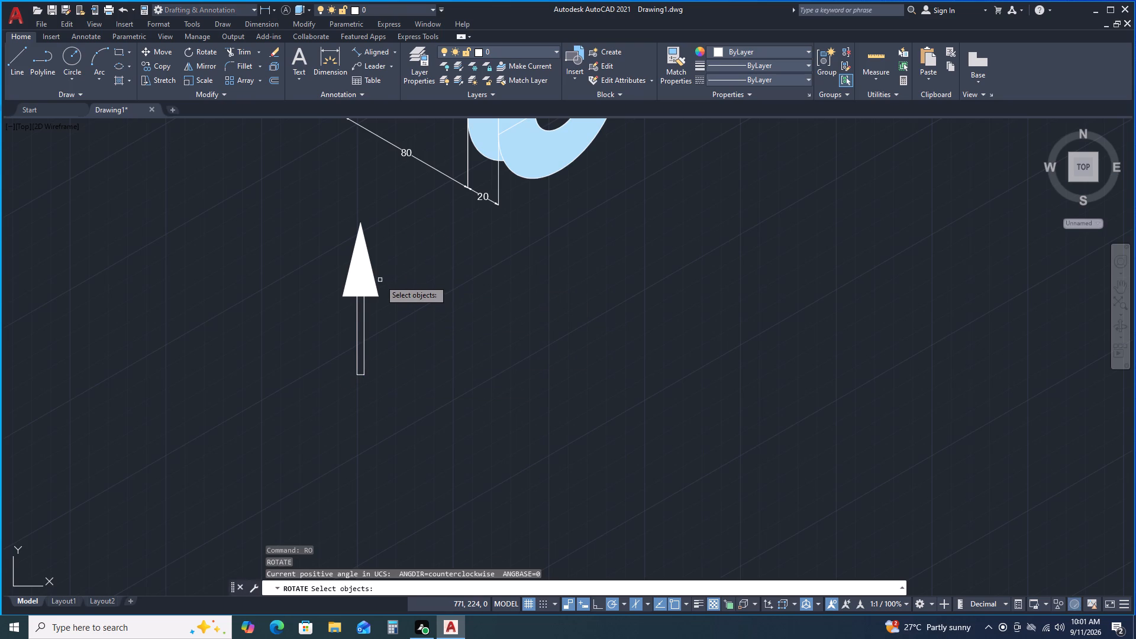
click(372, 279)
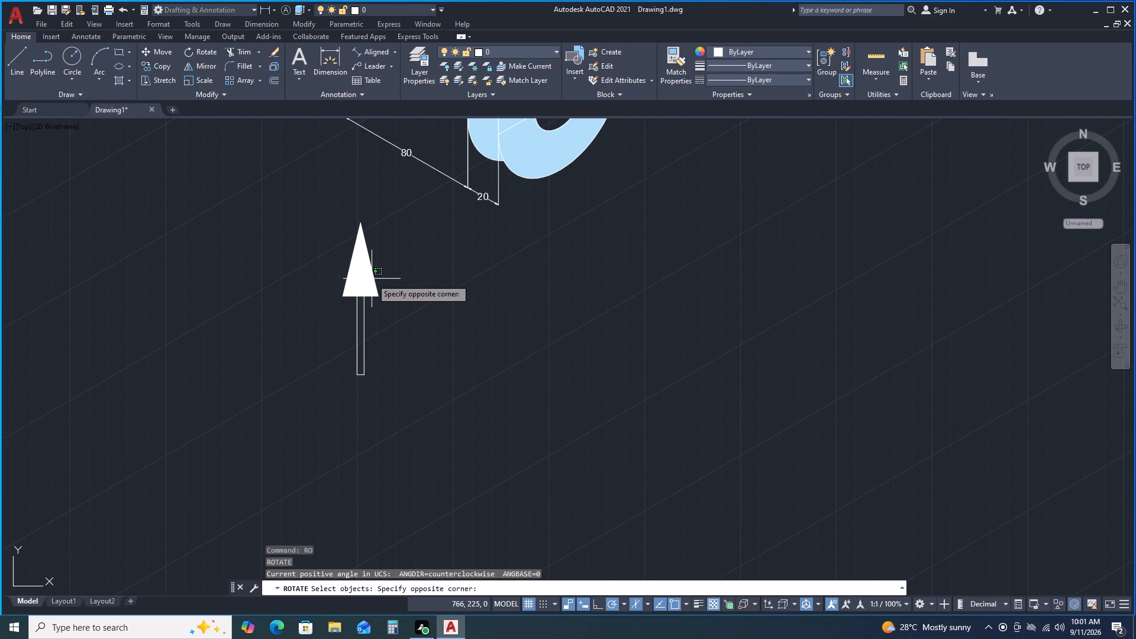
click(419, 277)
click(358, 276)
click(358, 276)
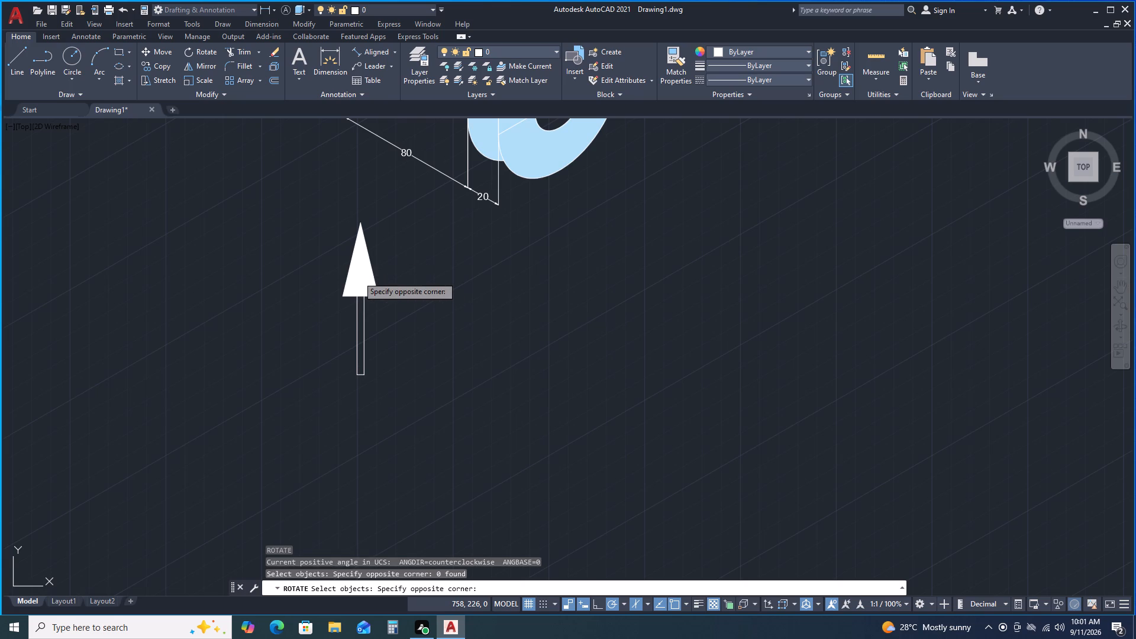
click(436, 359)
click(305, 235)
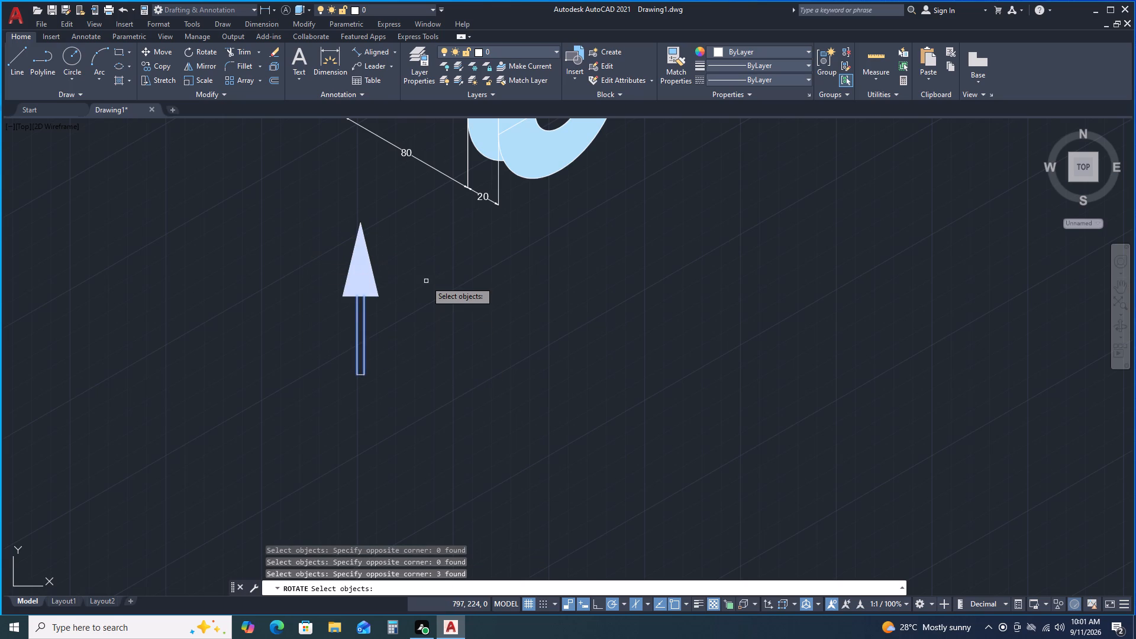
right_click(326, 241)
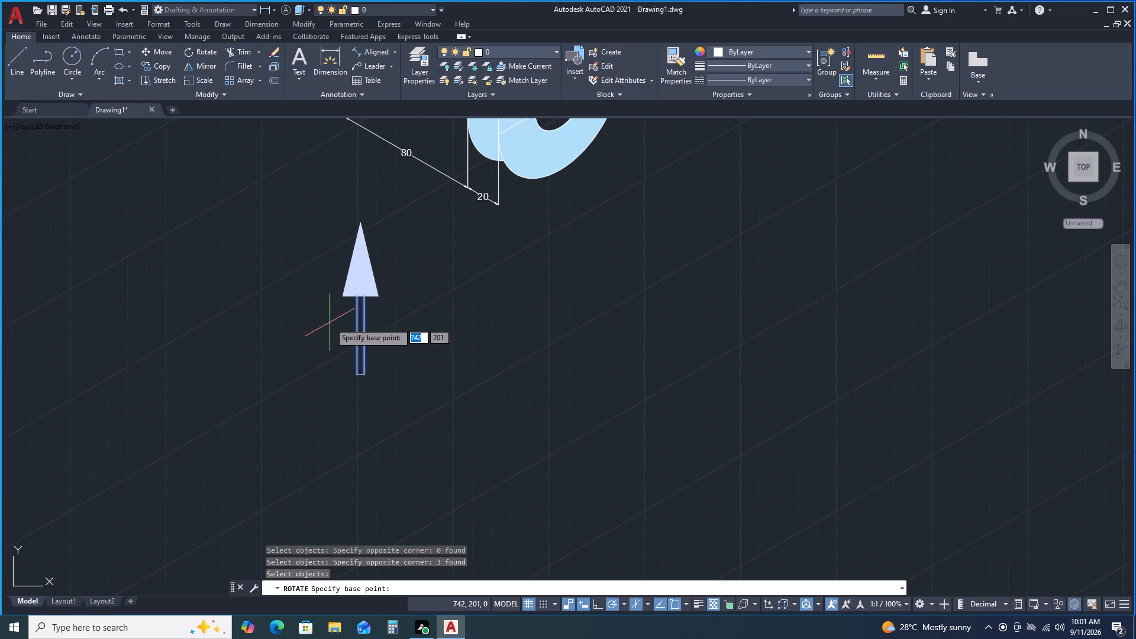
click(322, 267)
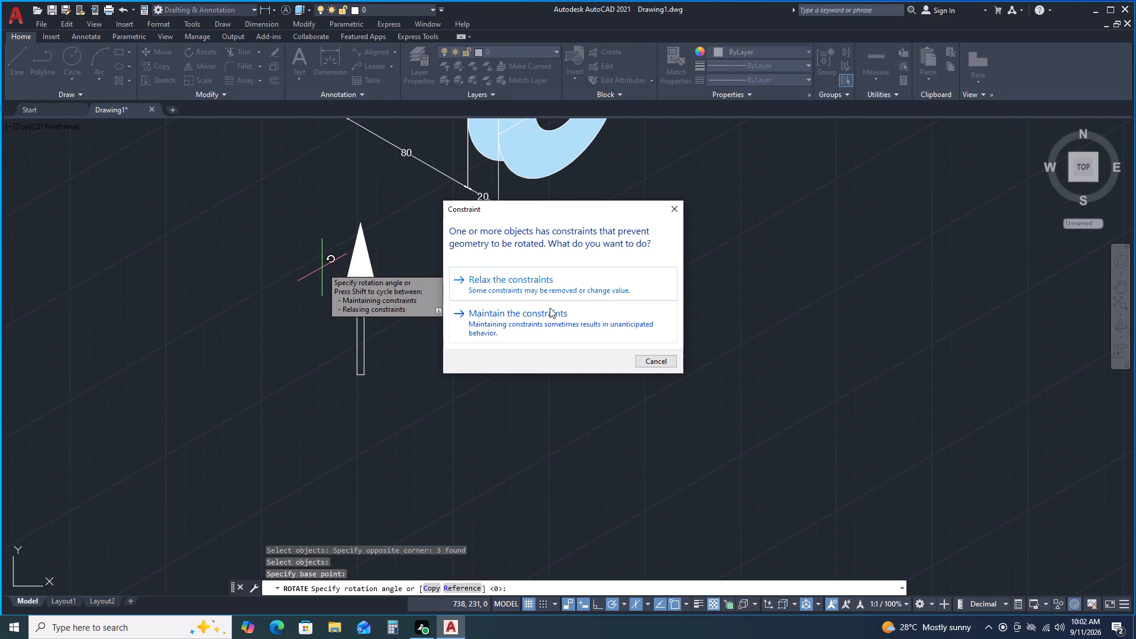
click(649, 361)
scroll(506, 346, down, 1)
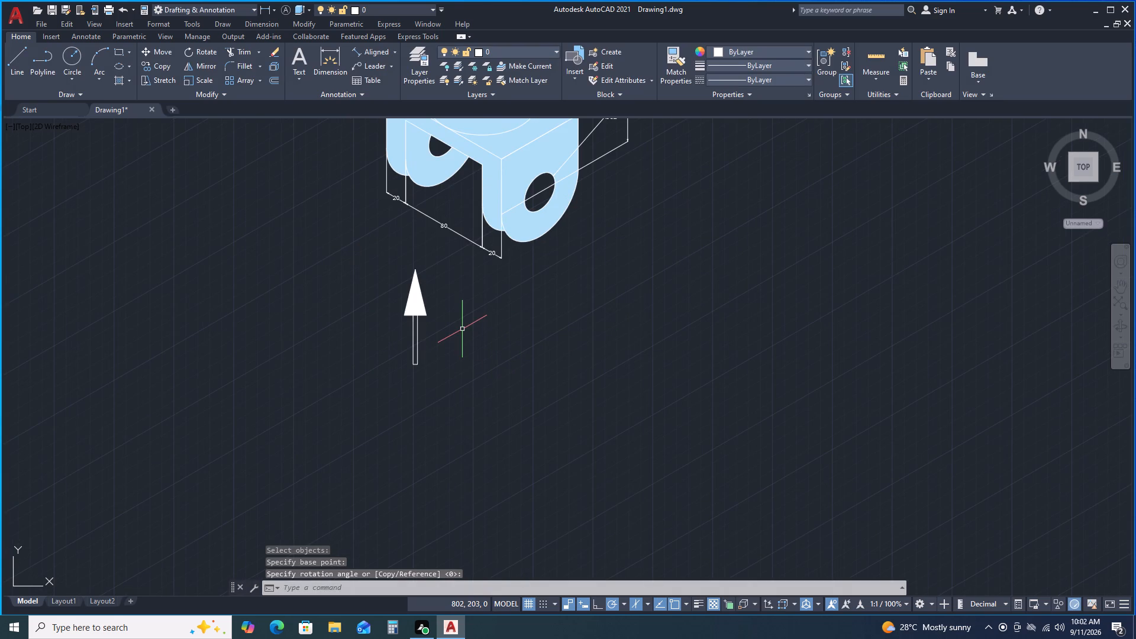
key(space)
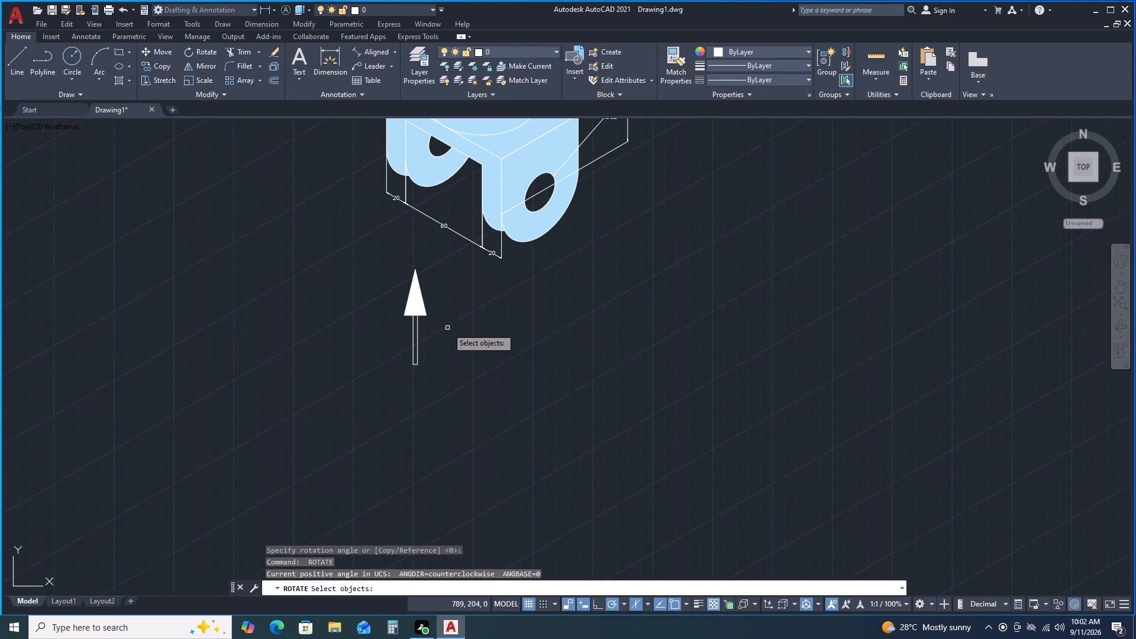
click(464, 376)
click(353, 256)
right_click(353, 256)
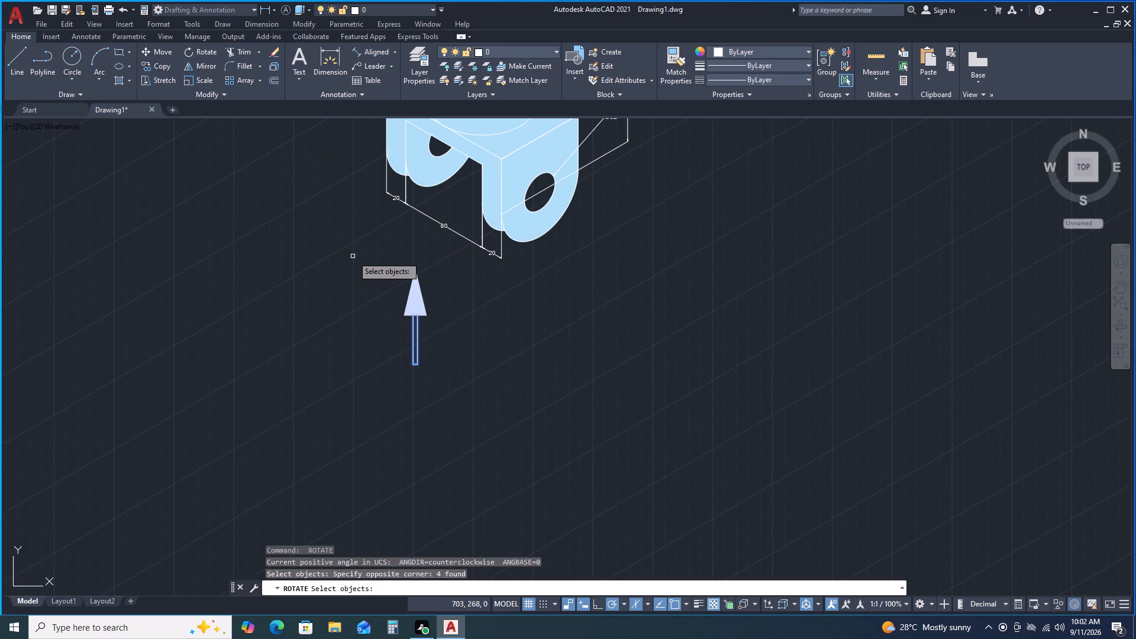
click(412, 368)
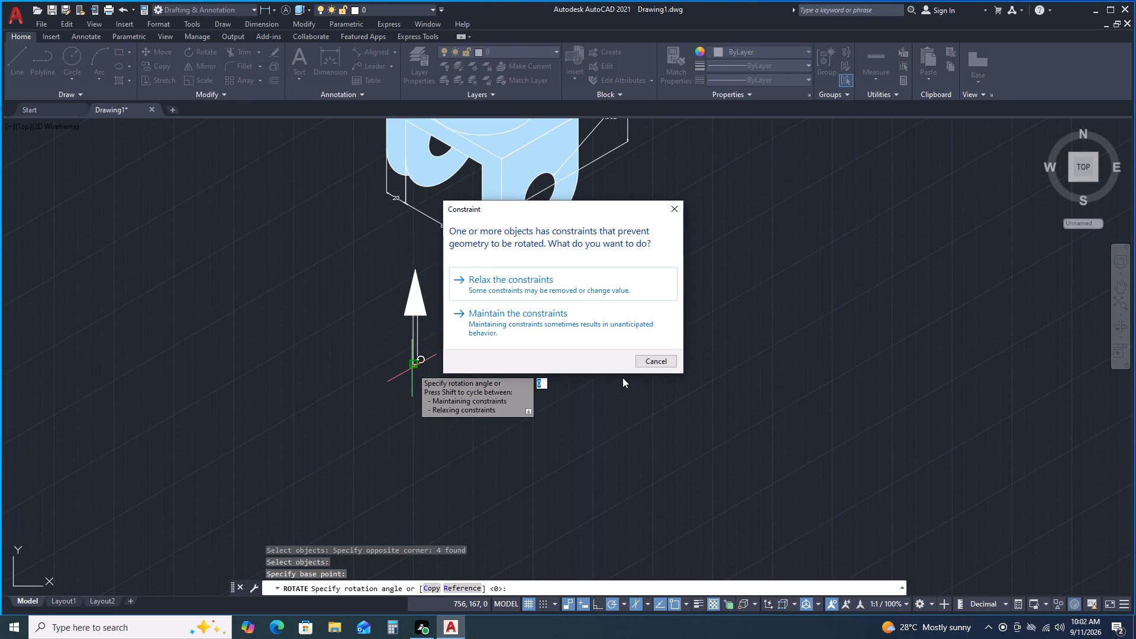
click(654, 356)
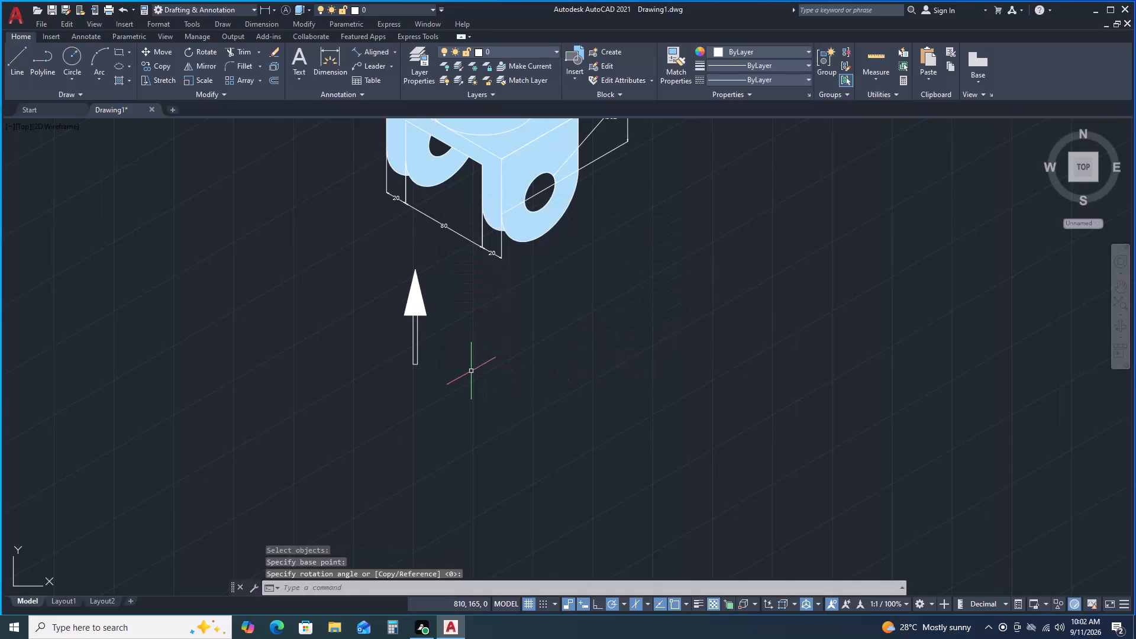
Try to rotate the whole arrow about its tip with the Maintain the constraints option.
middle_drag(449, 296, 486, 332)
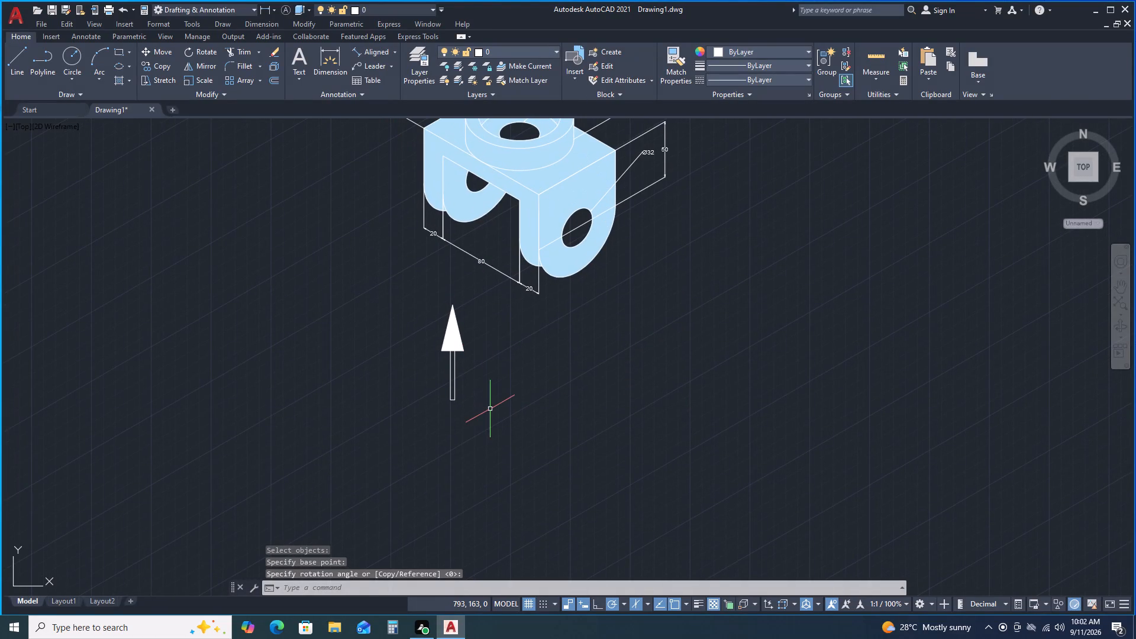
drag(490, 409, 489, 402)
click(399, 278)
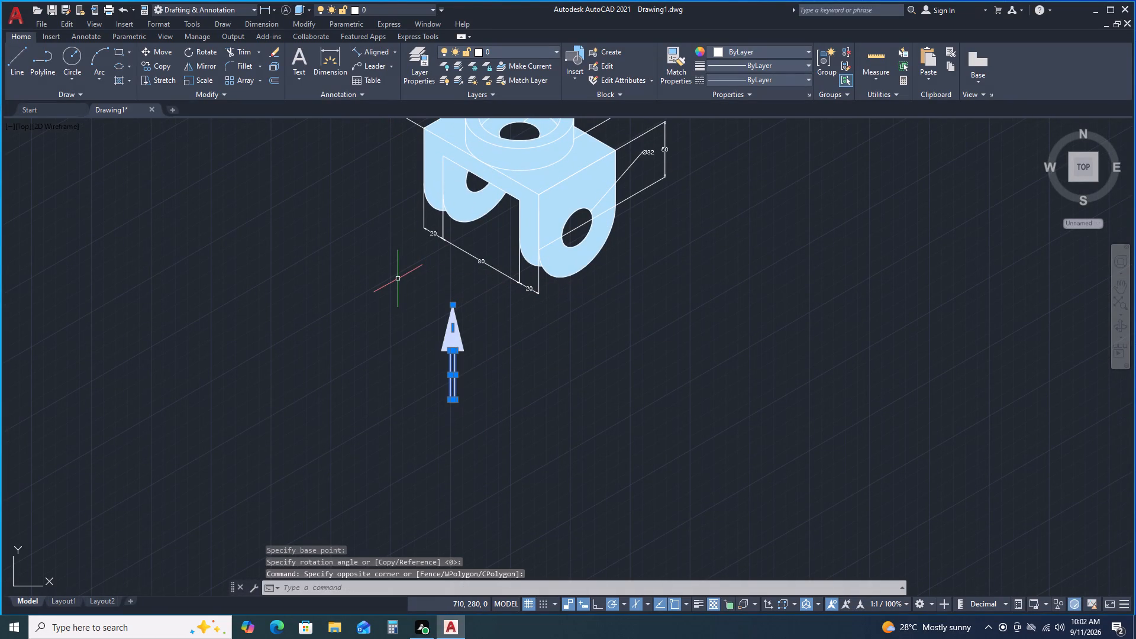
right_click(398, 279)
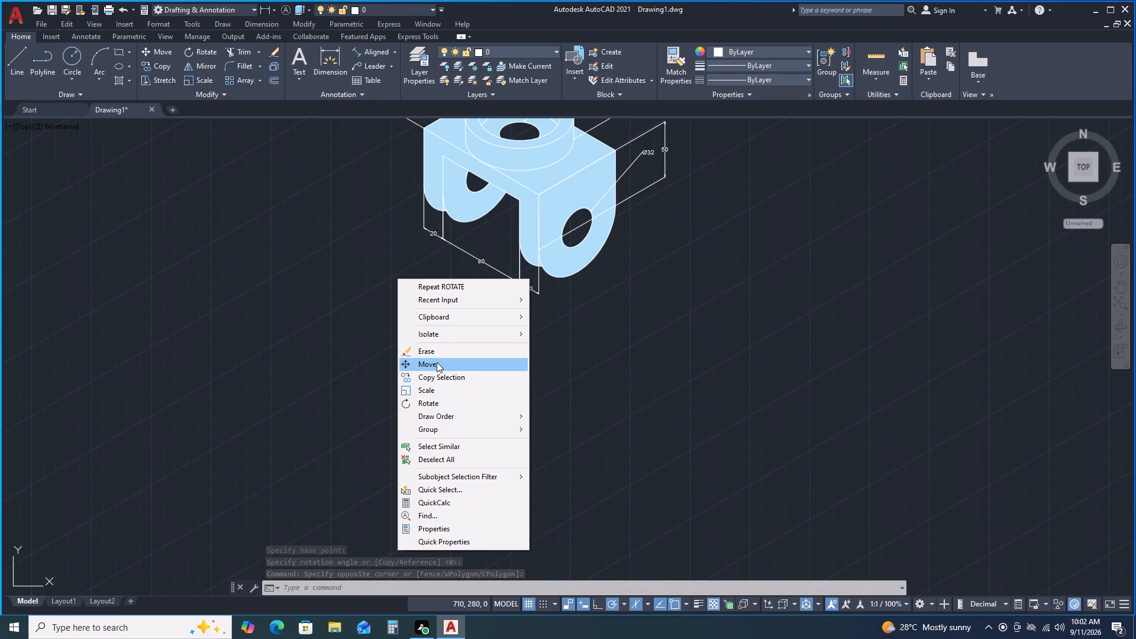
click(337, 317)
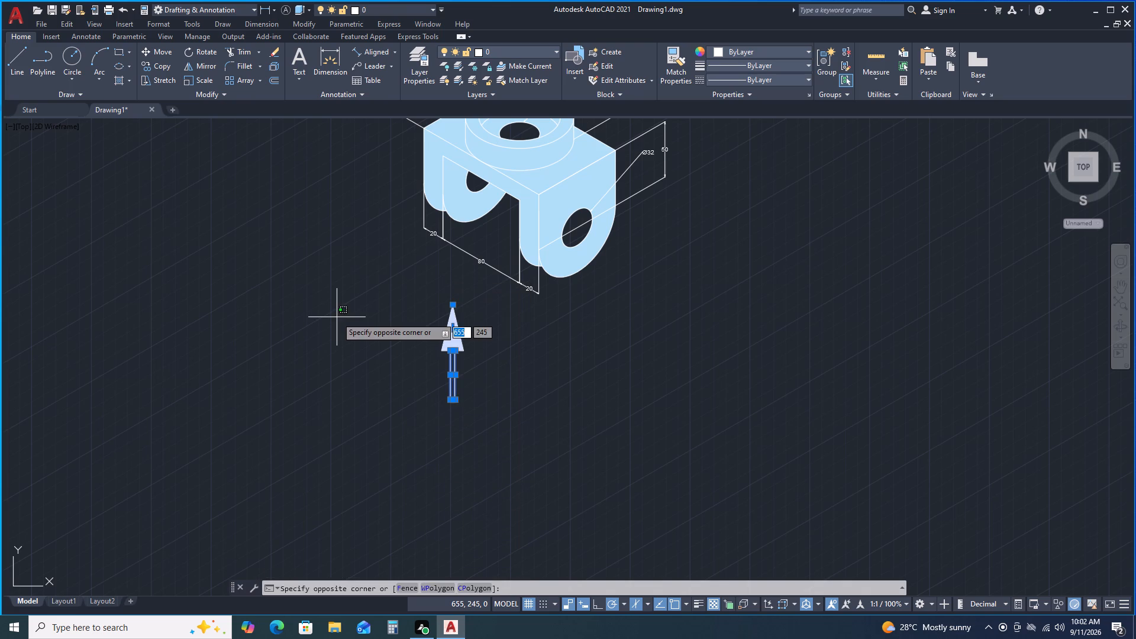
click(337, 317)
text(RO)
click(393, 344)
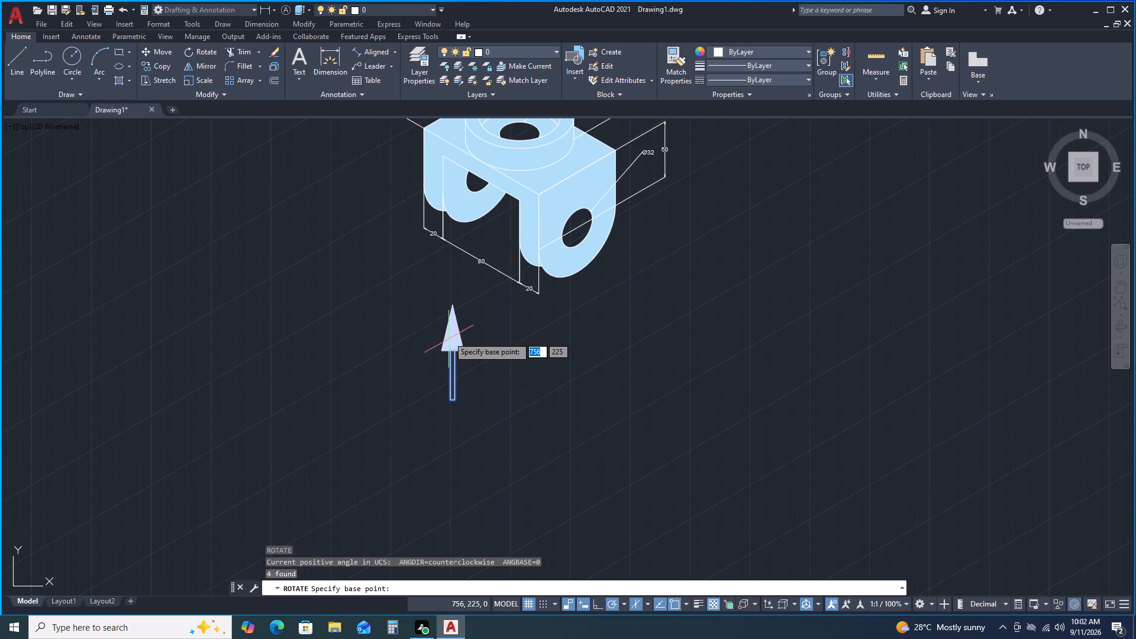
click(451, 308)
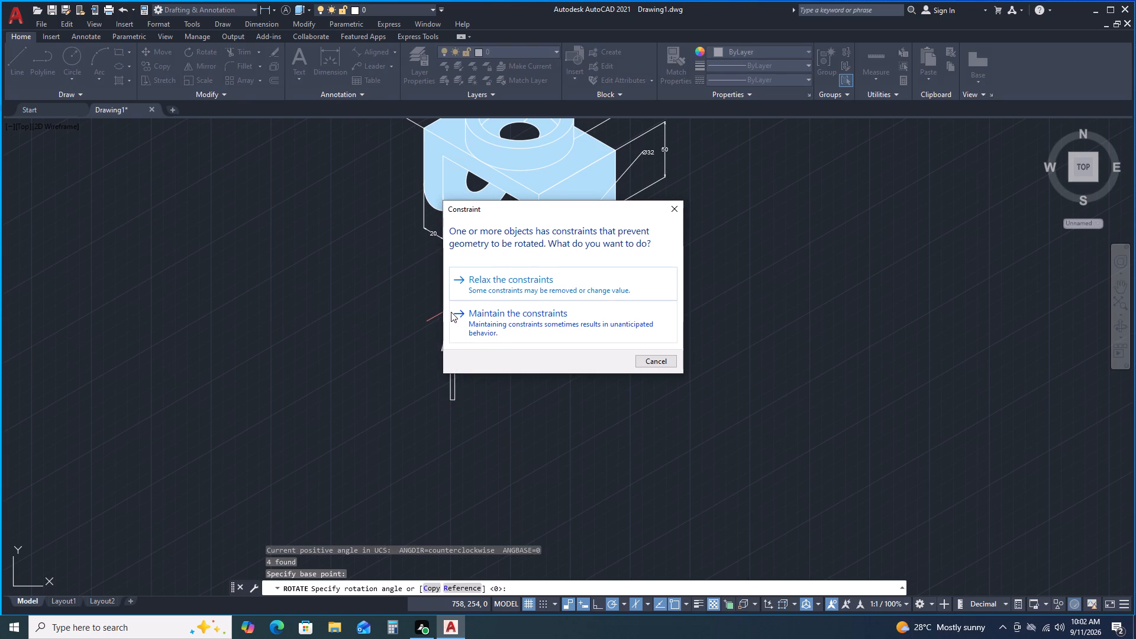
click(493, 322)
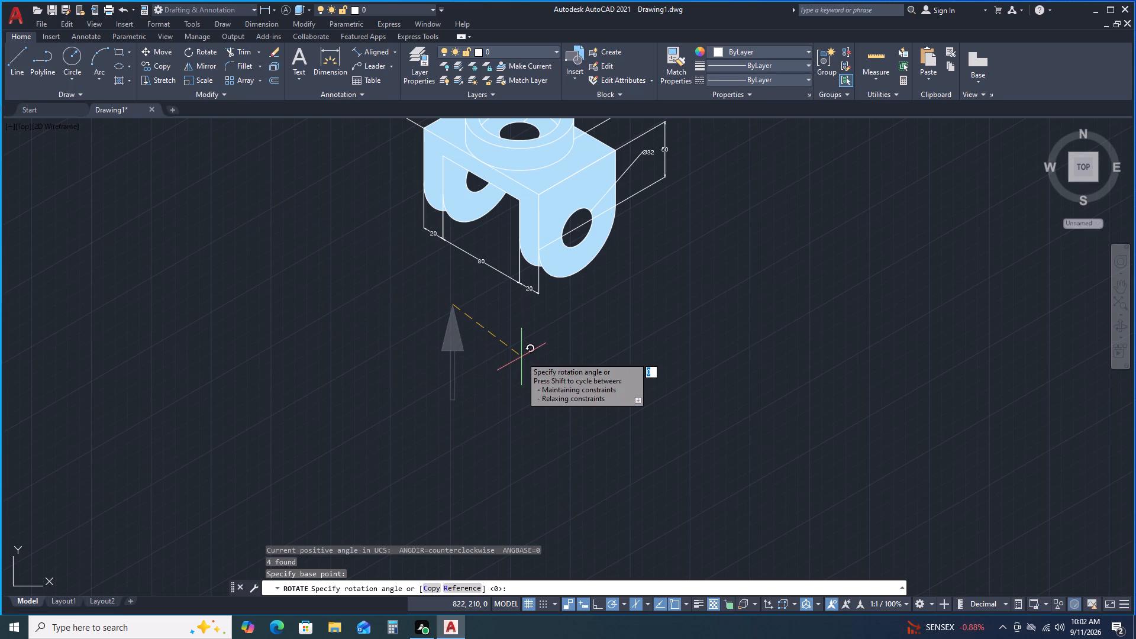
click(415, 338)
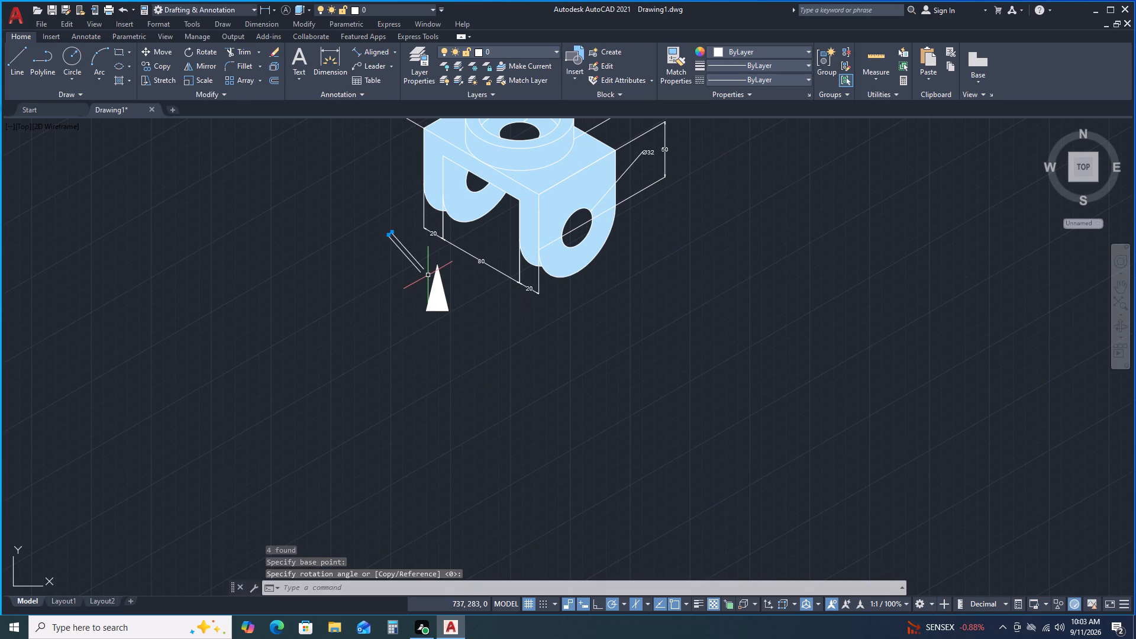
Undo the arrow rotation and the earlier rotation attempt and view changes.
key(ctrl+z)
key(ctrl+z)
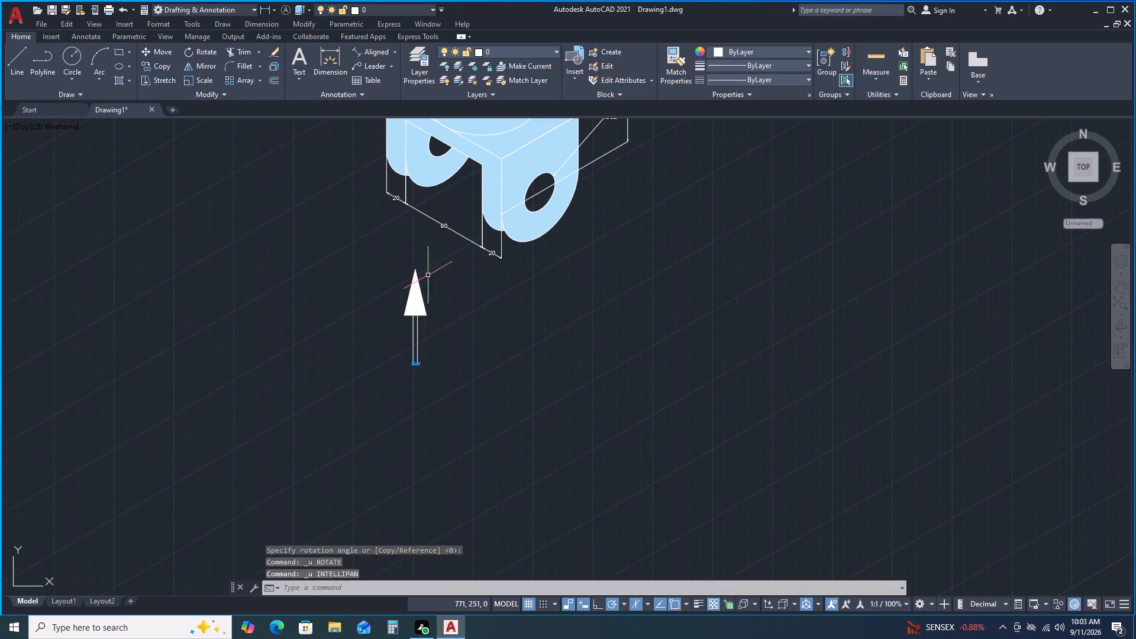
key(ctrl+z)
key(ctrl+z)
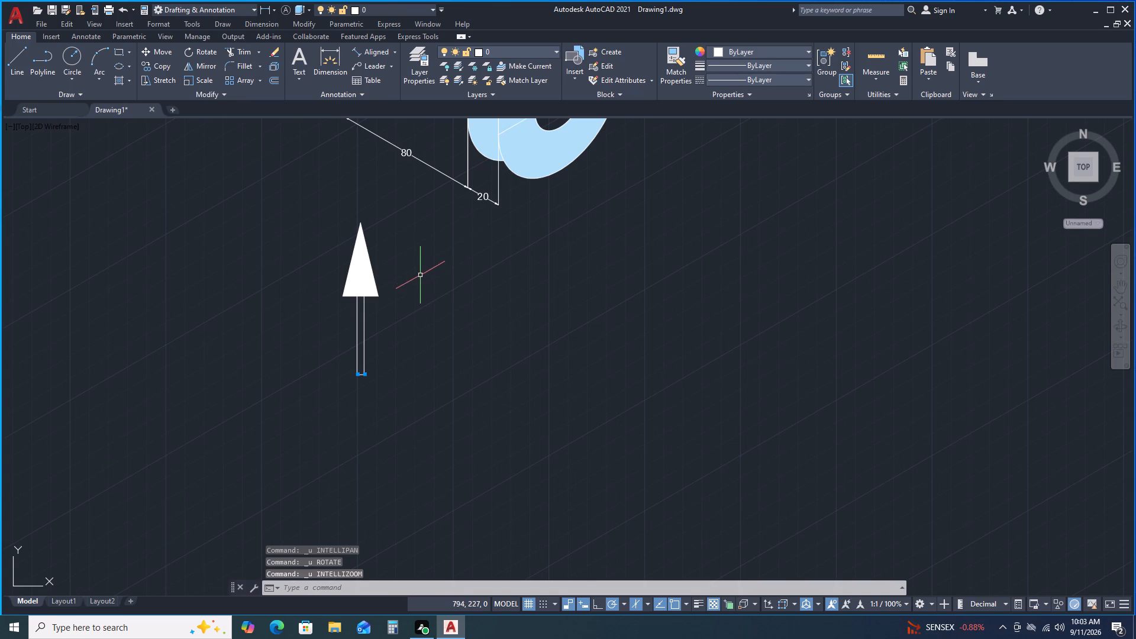
Erase the existing direction arrow below the bracket, including the short line at the base of its shaft.
scroll(414, 275, down, 1)
click(411, 335)
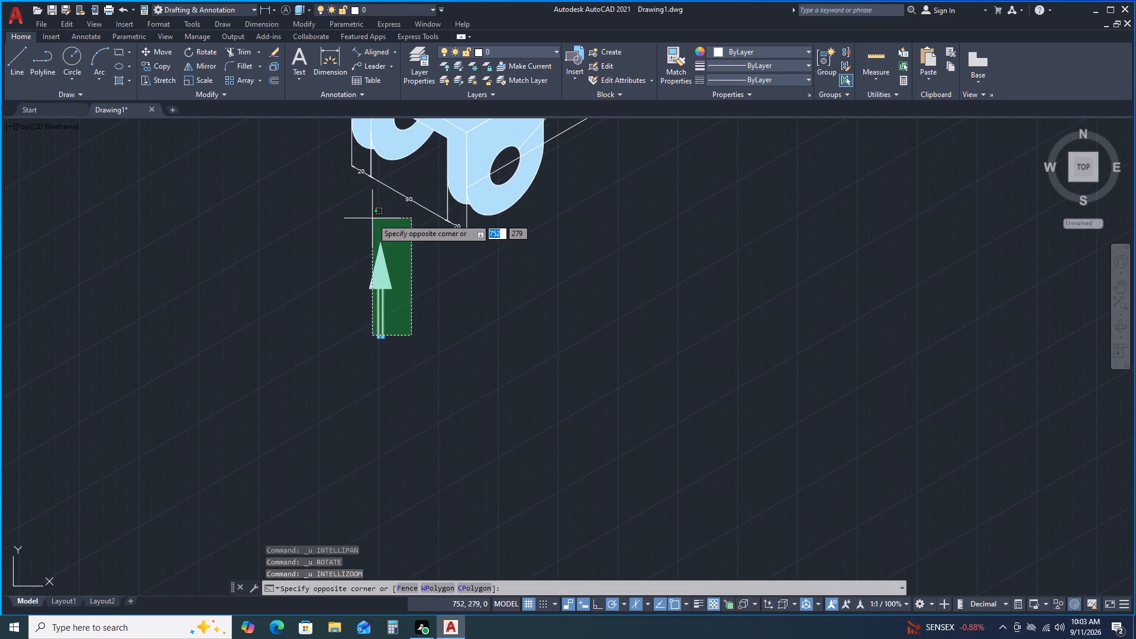
click(353, 228)
right_click(352, 228)
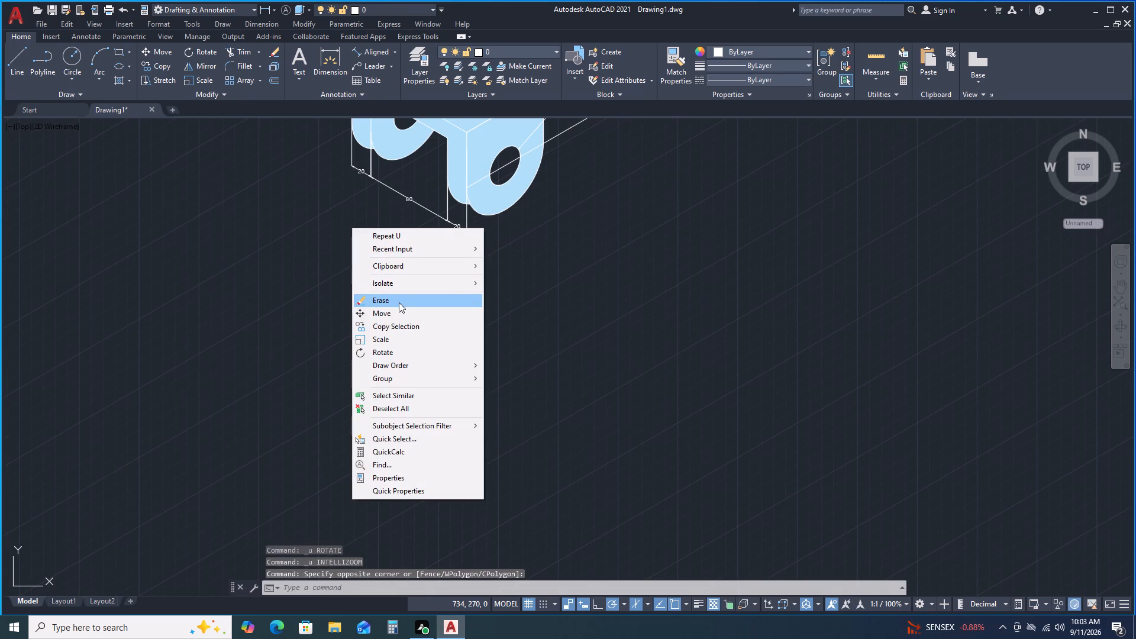
click(399, 302)
click(402, 365)
click(337, 261)
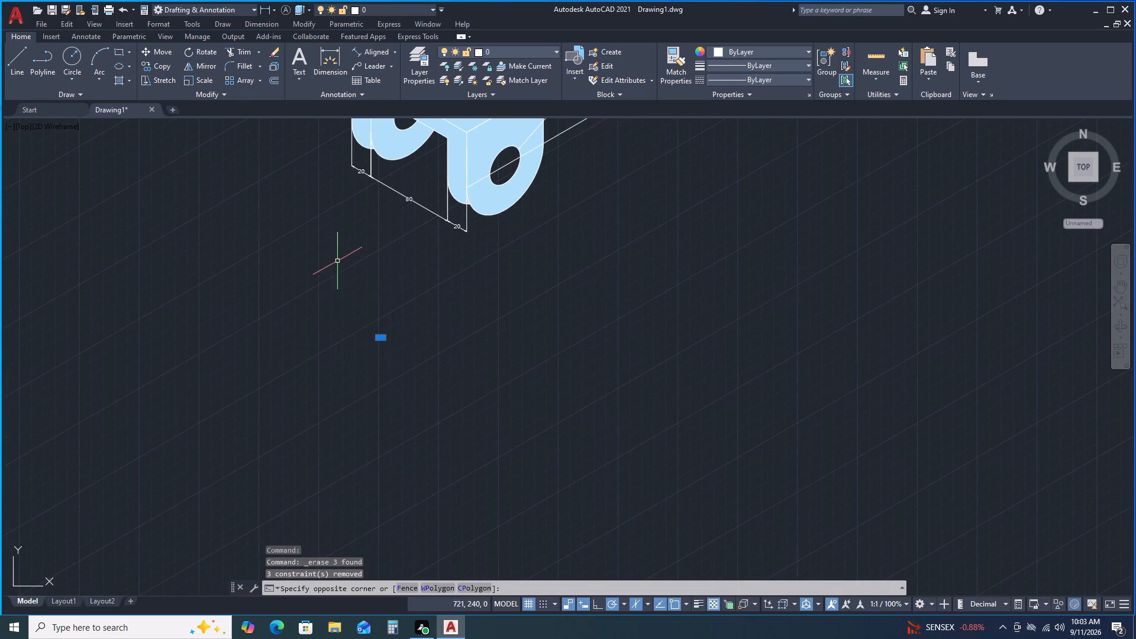
right_click(337, 261)
click(366, 333)
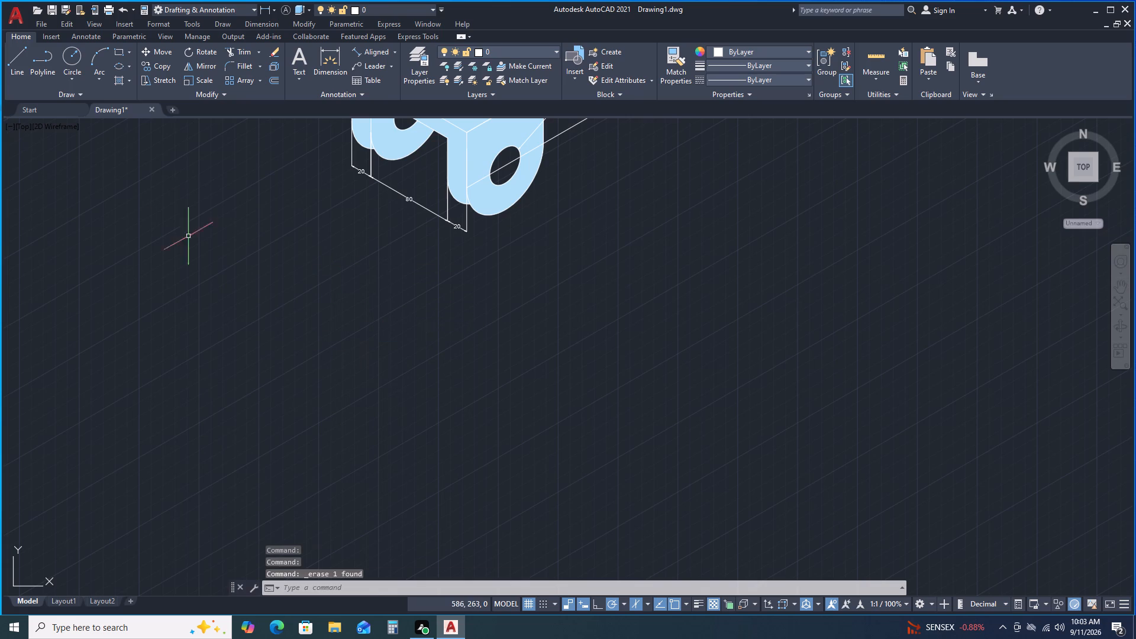
Draw a solid polyline arrowhead just below the 80 mm dimension, start width 20, end width 0, about 24 mm long at 60°.
click(42, 60)
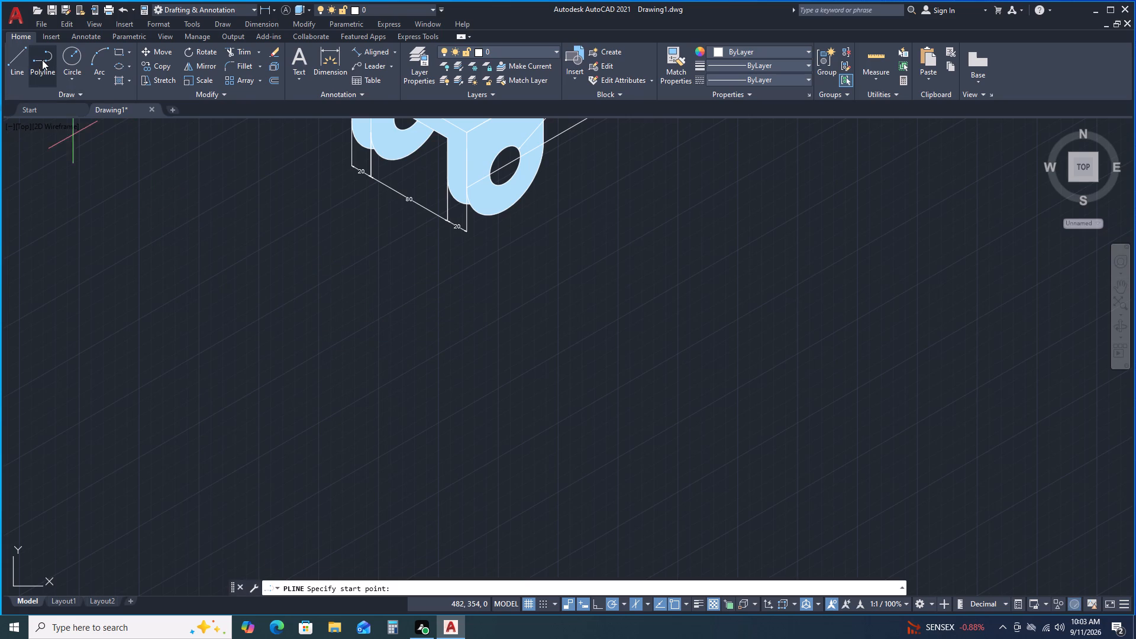
middle_drag(350, 227, 349, 232)
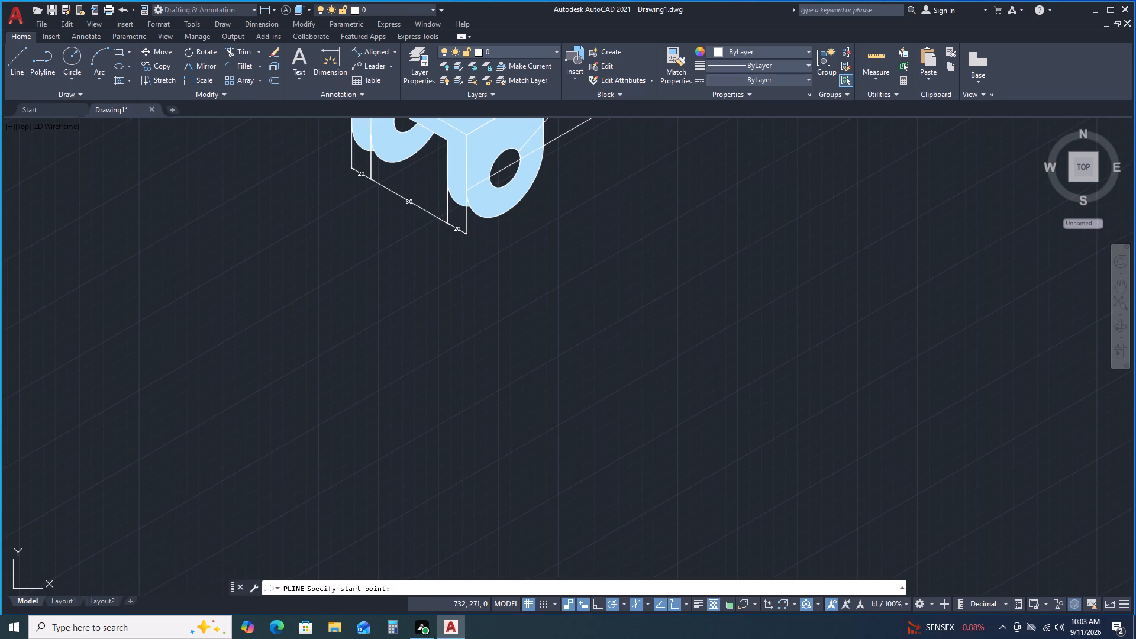
middle_drag(349, 232, 341, 247)
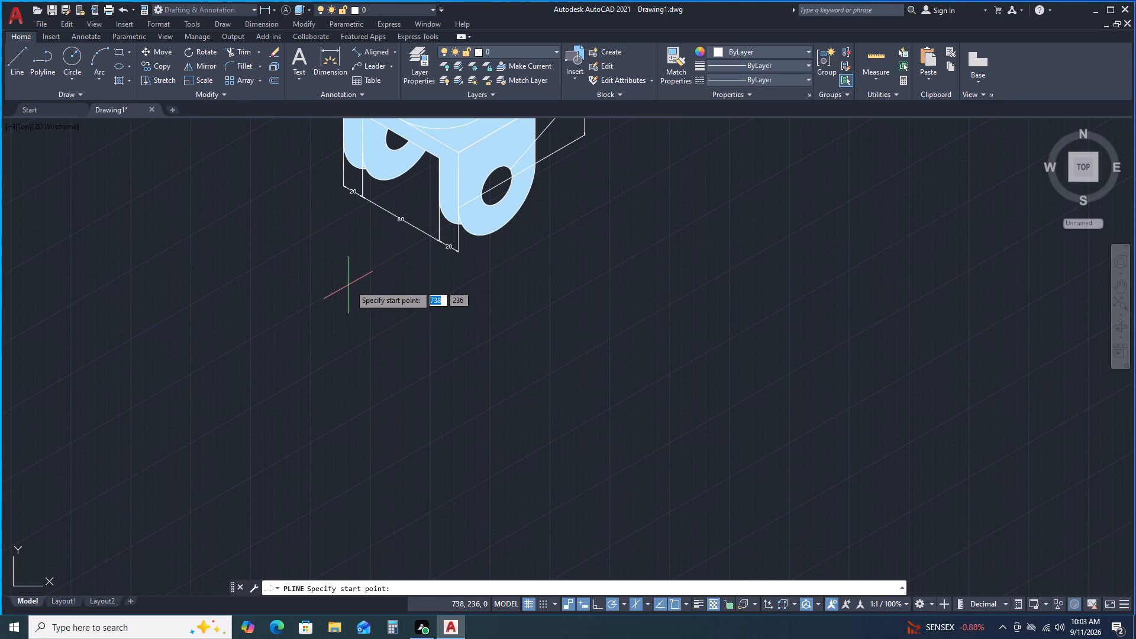
middle_drag(353, 285, 358, 294)
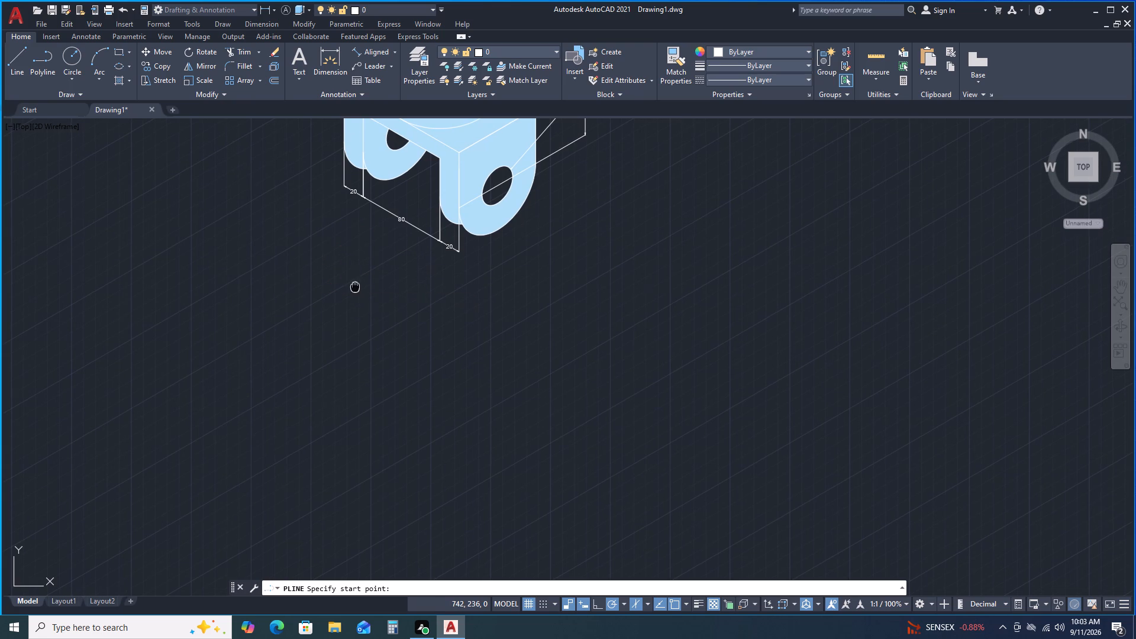
middle_drag(358, 294, 399, 333)
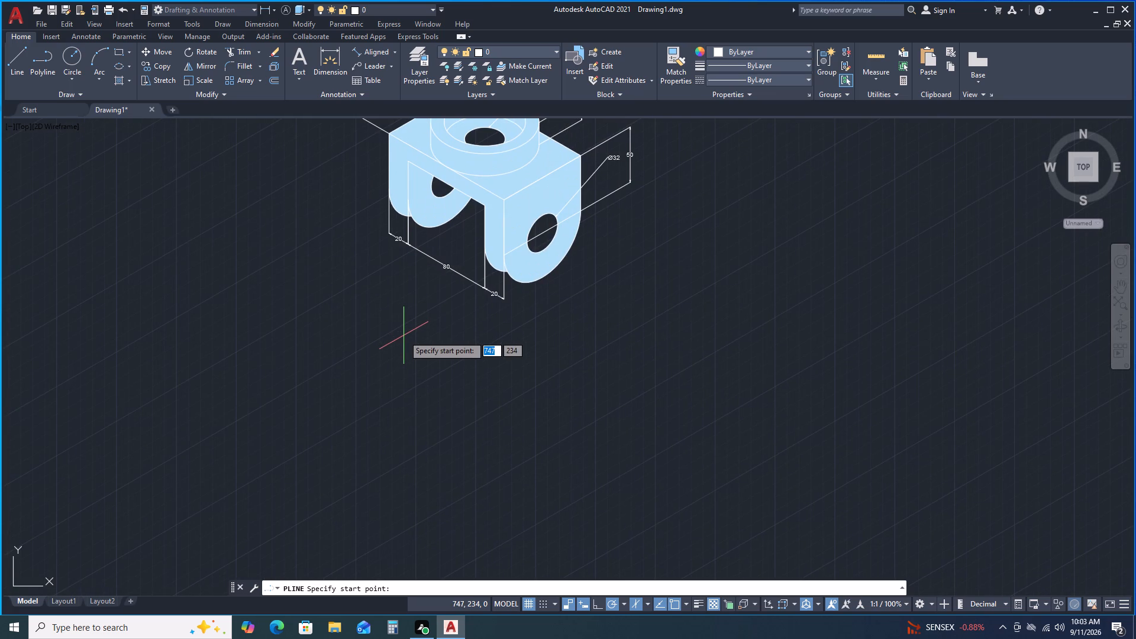
middle_drag(414, 312, 433, 336)
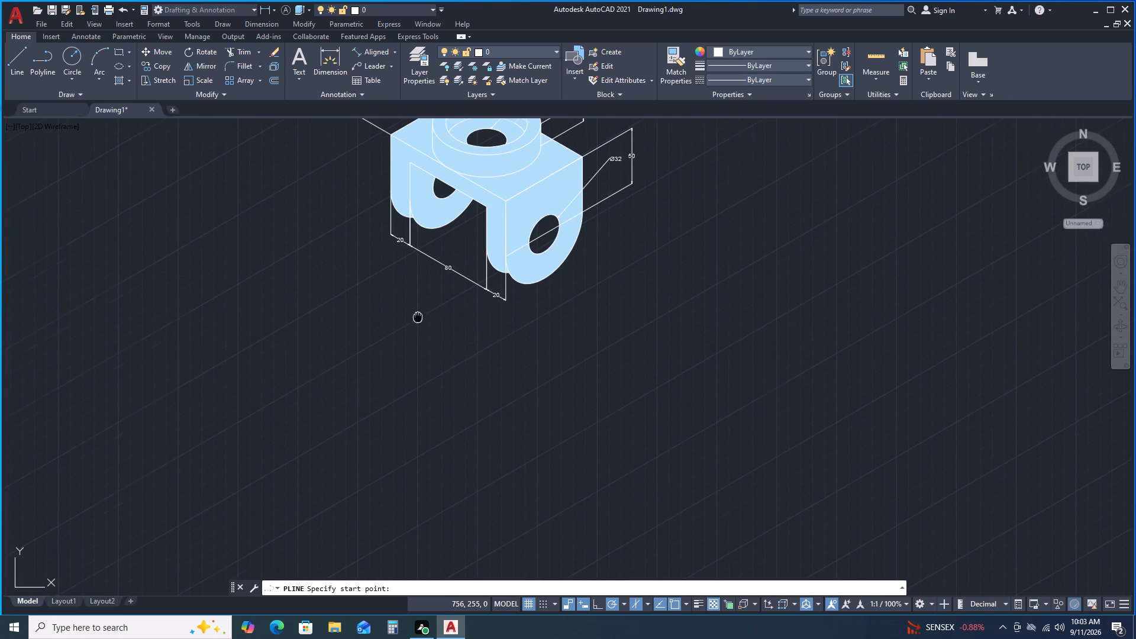
middle_drag(433, 336, 434, 337)
middle_drag(434, 337, 384, 316)
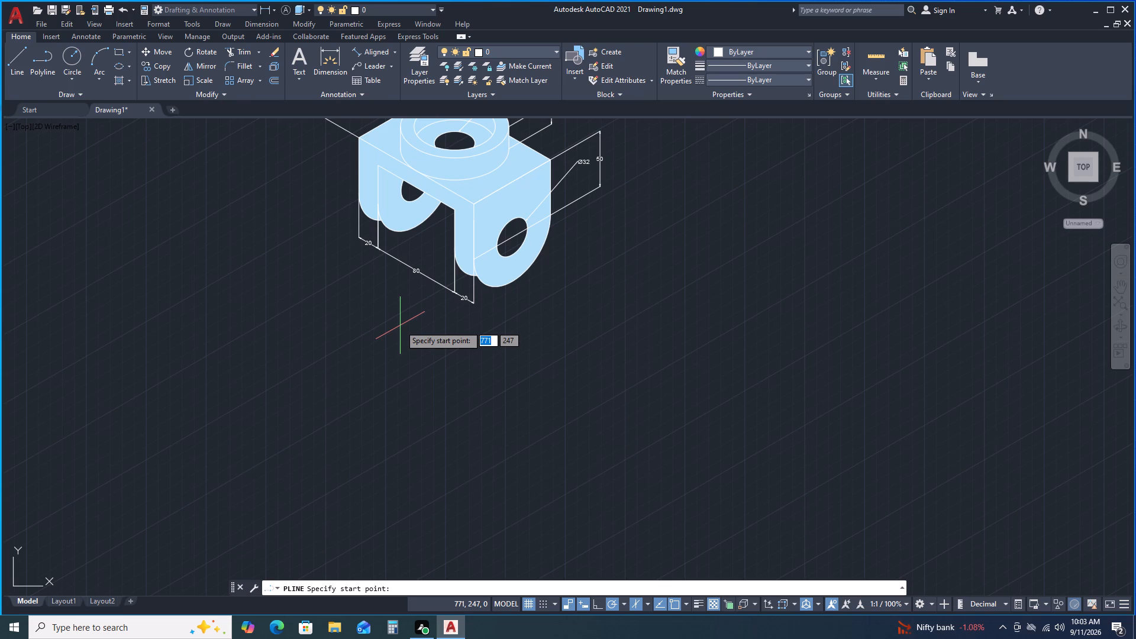
scroll(402, 327, up, 1)
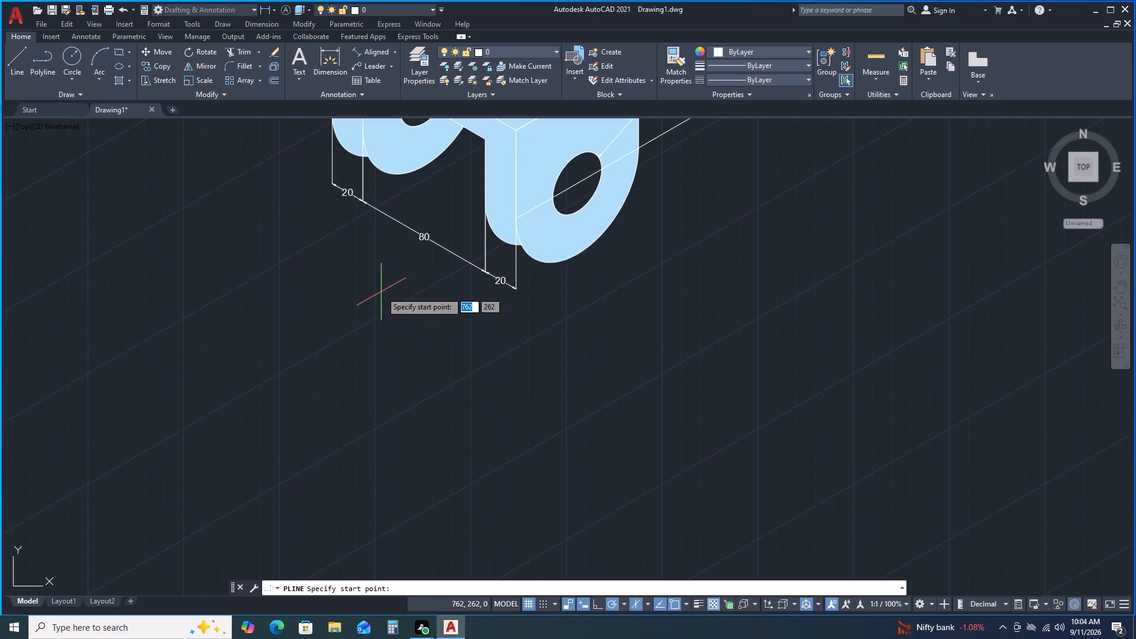
click(401, 314)
click(516, 587)
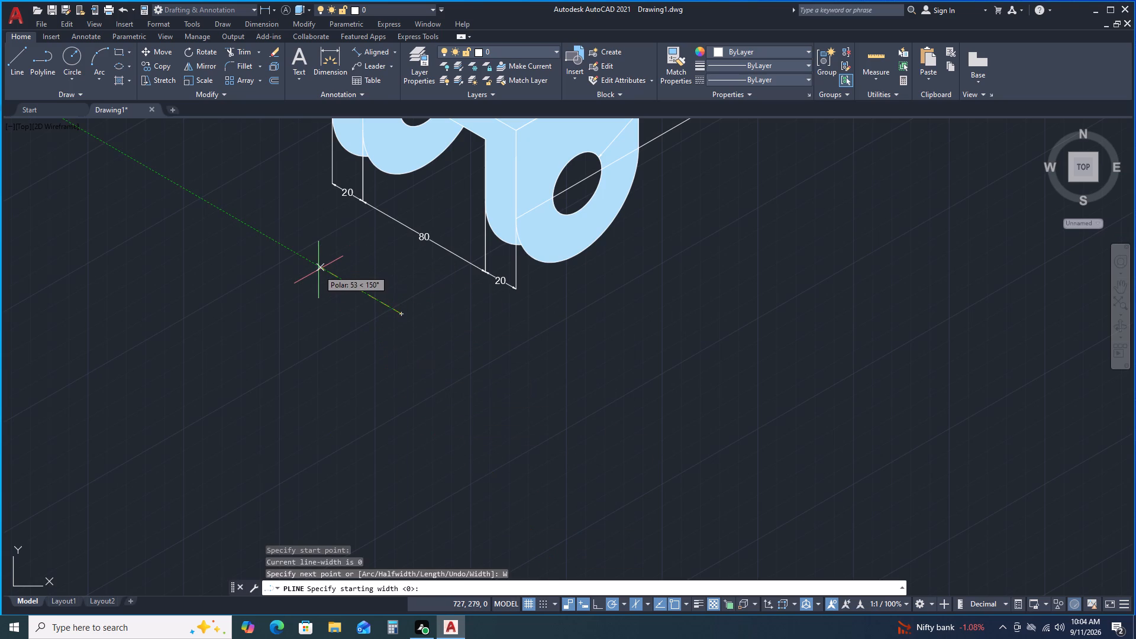
text(20)
key(Return)
key(0)
key(Return)
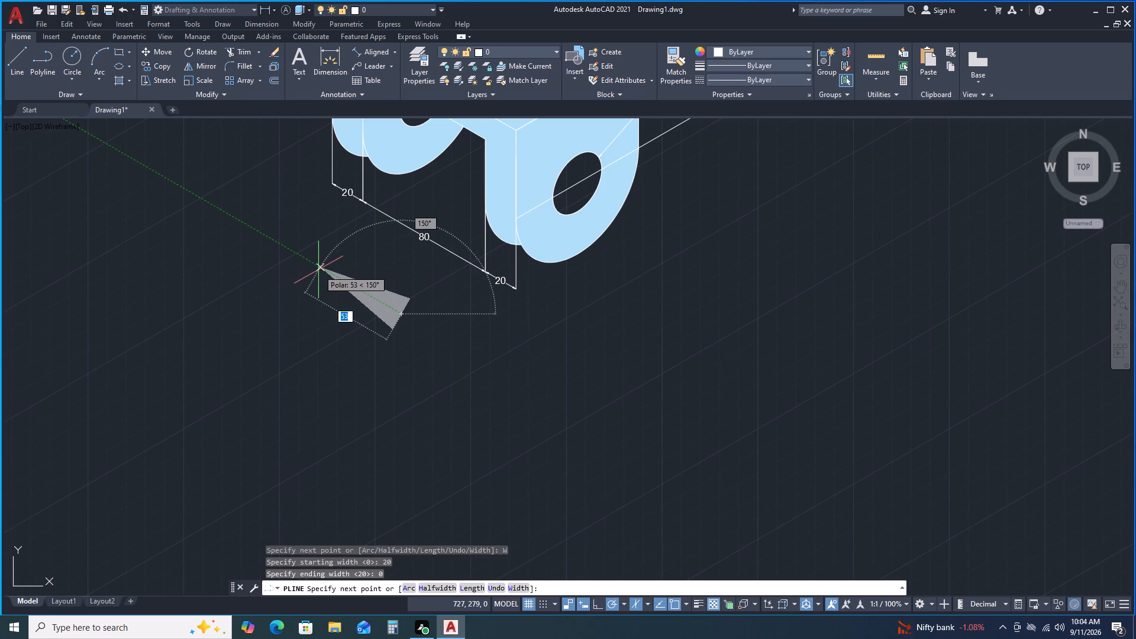
click(427, 280)
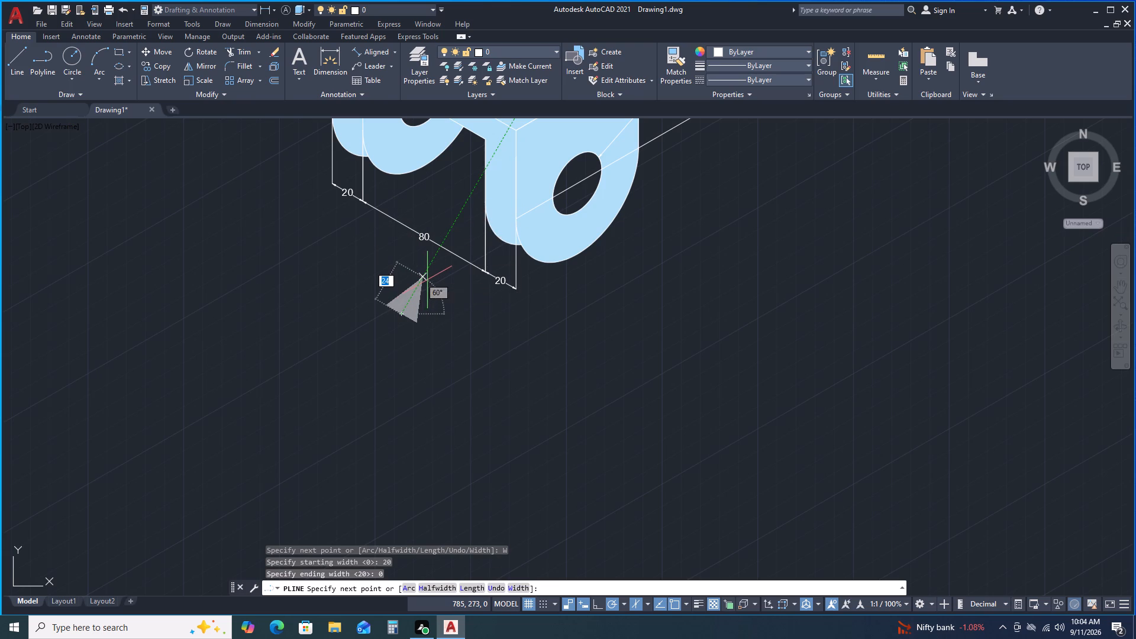
key(space)
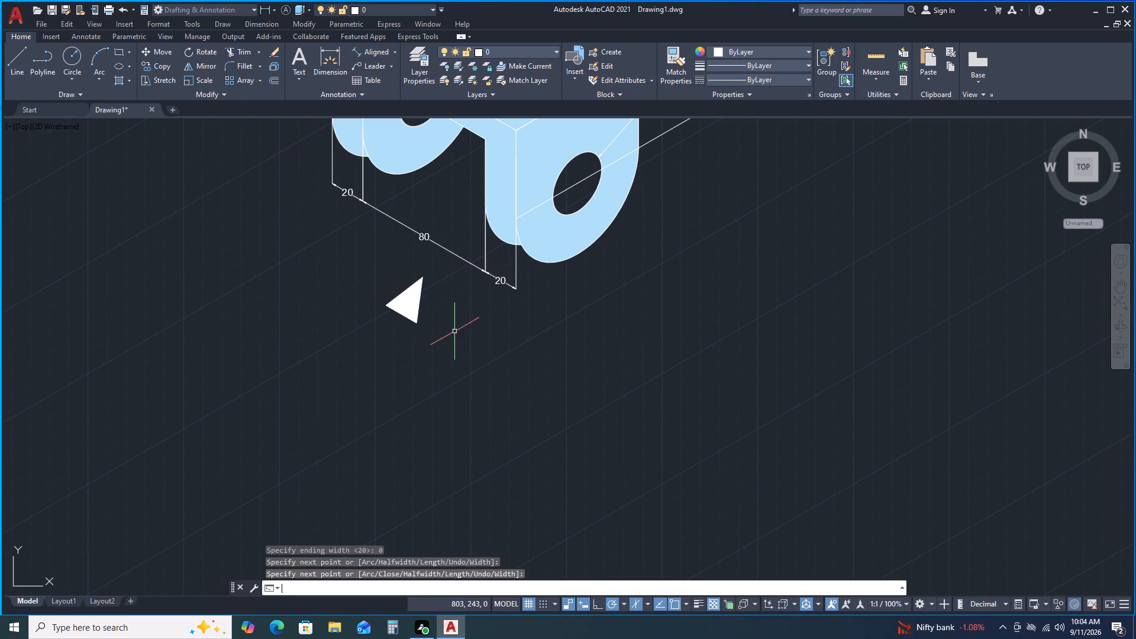
Draw a single-line arrow shaft about 45 mm long at 240° from the middle of the arrowhead's base.
click(14, 56)
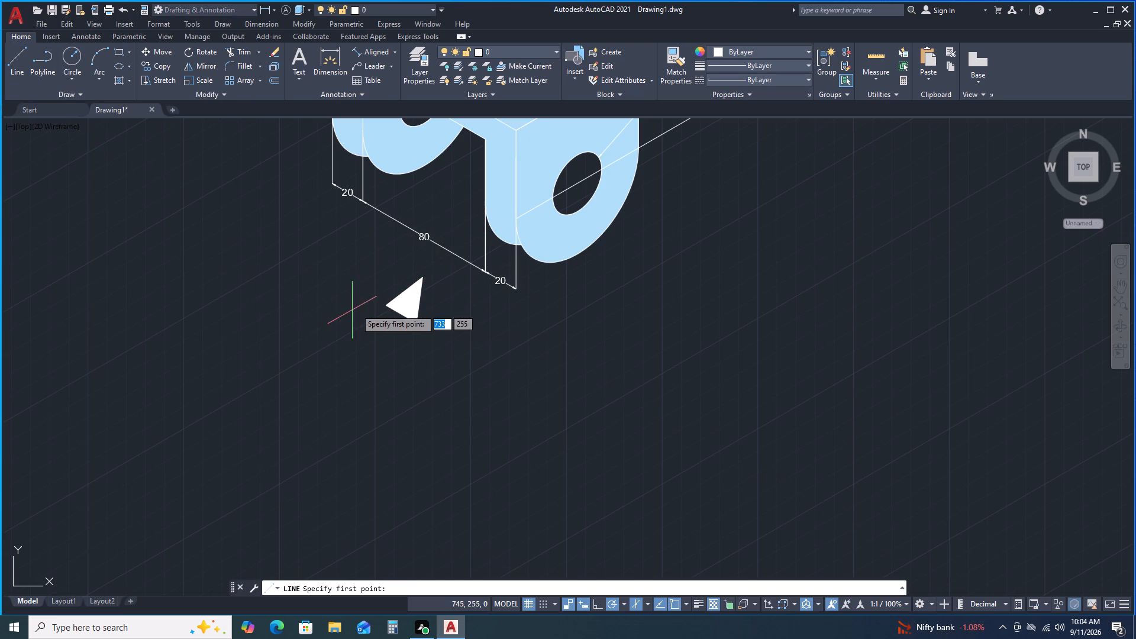
scroll(406, 317, up, 1)
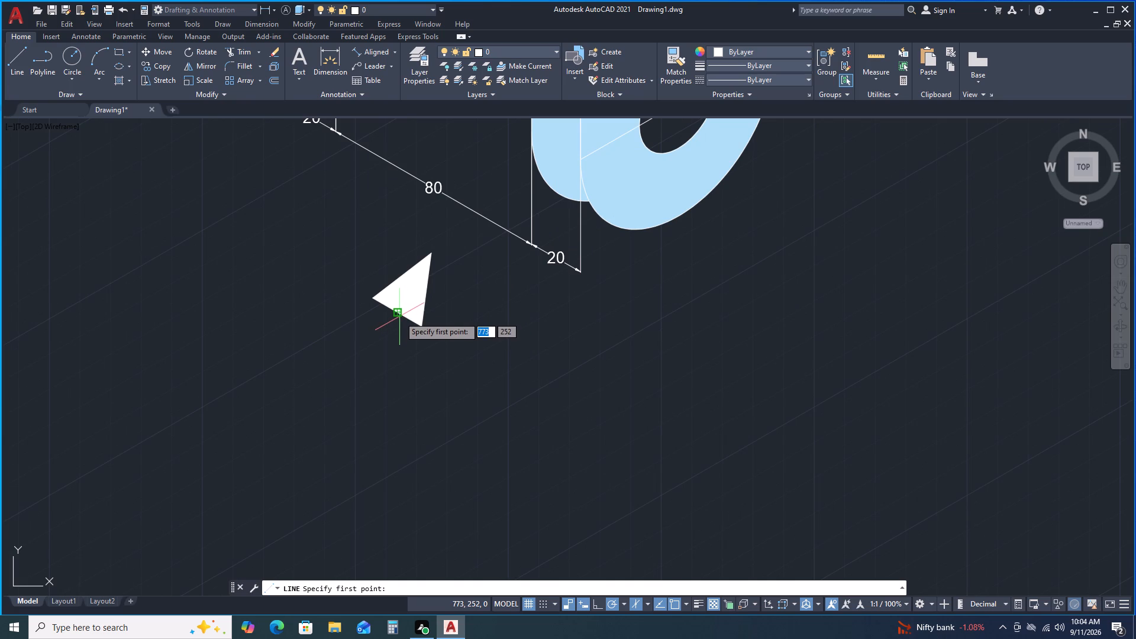
click(399, 315)
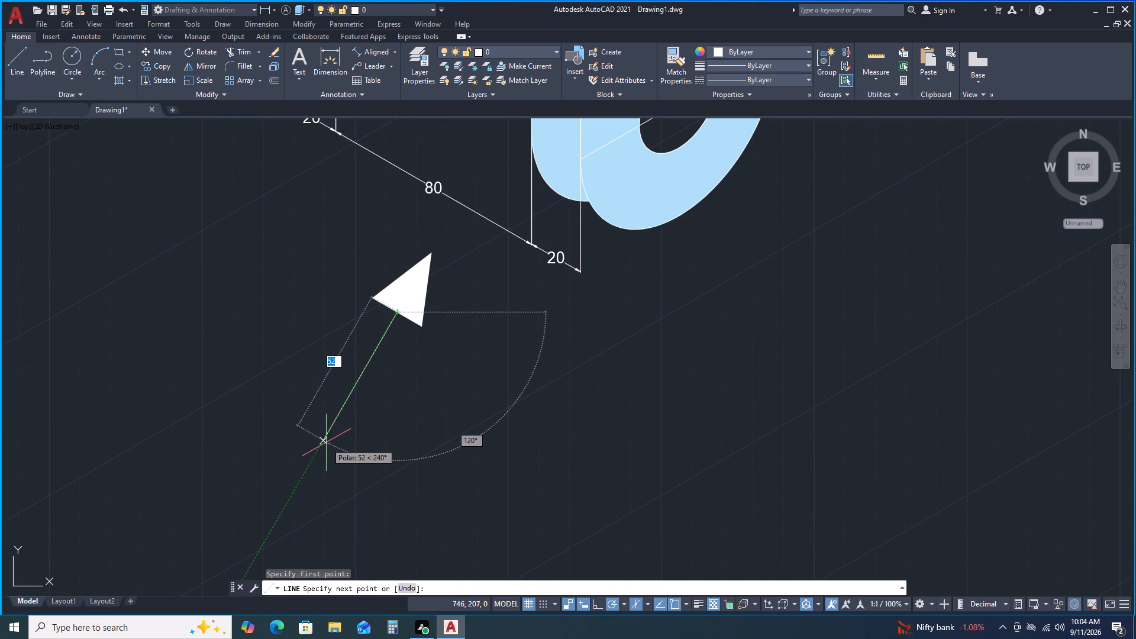
click(335, 426)
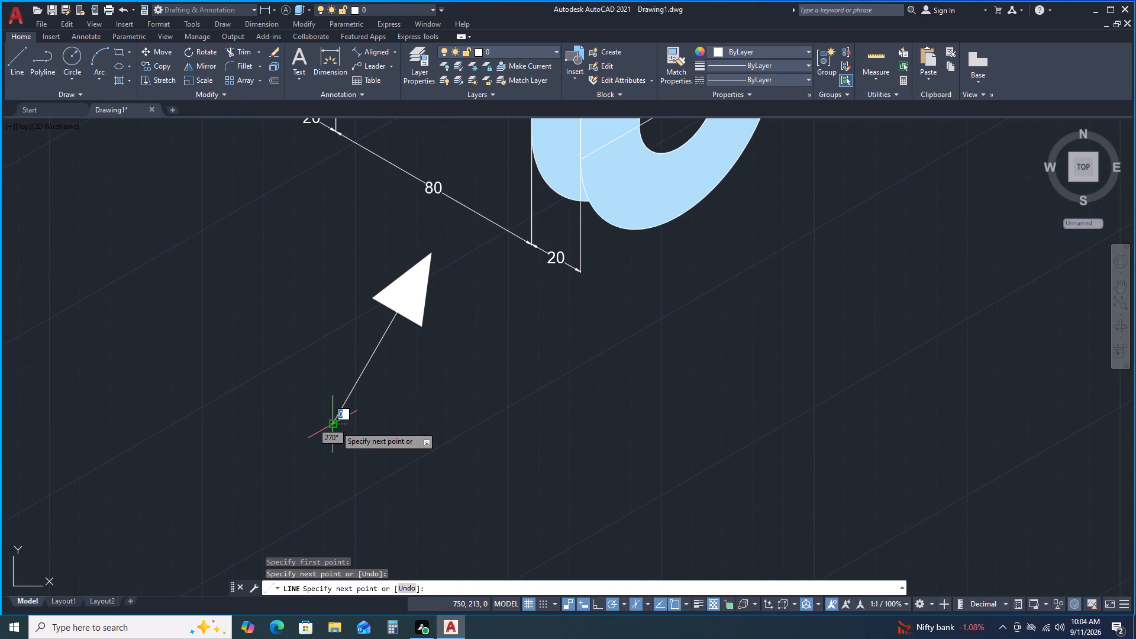
key(space)
scroll(375, 360, down, 1)
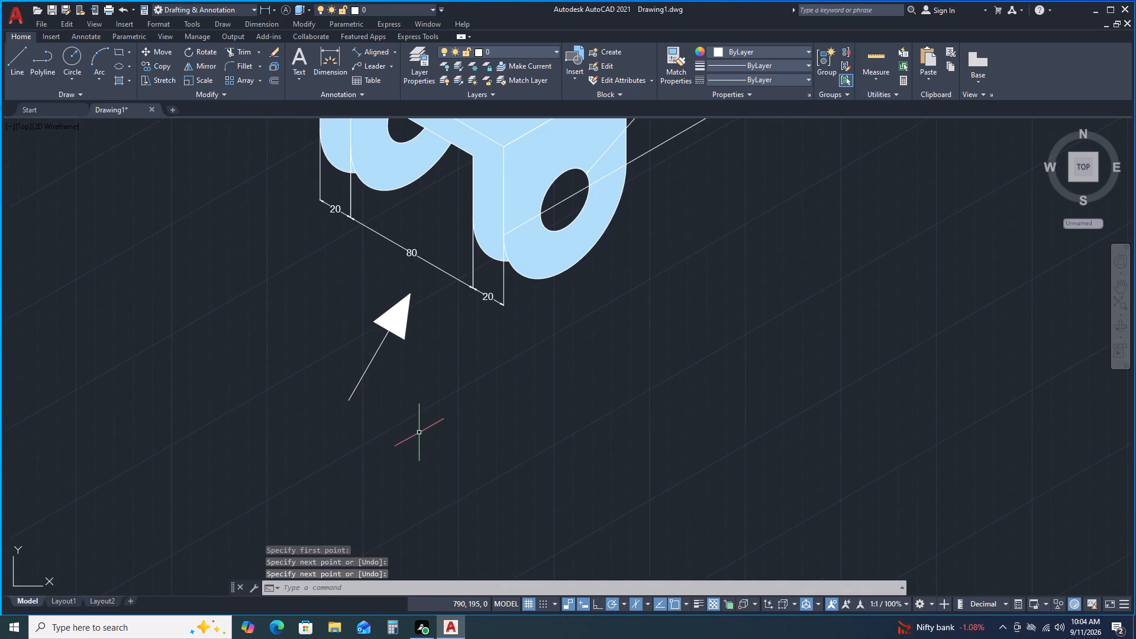
Add the single-line text "F" beside the arrow, about 18 mm high with a rotation angle of 0.
scroll(419, 433, down, 2)
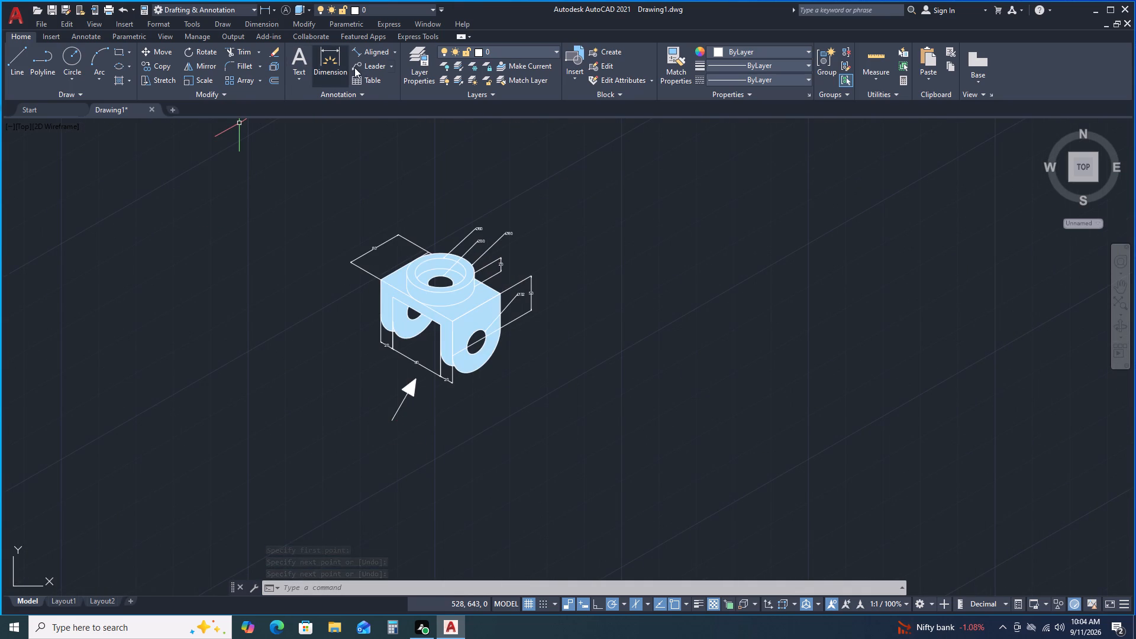
click(300, 80)
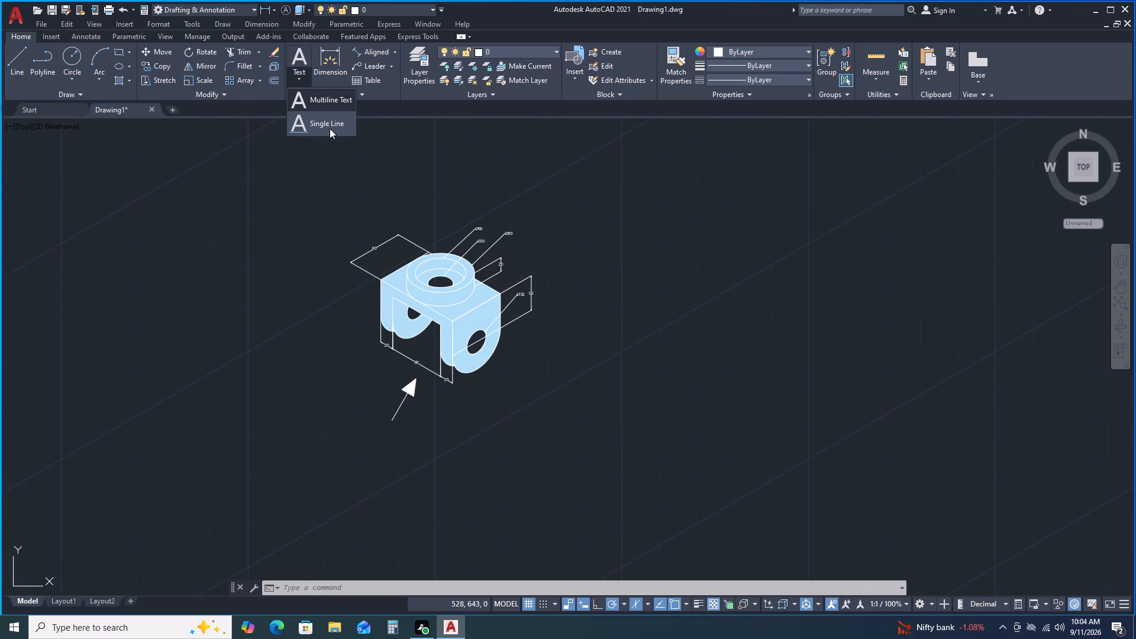
click(330, 128)
scroll(362, 459, up, 2)
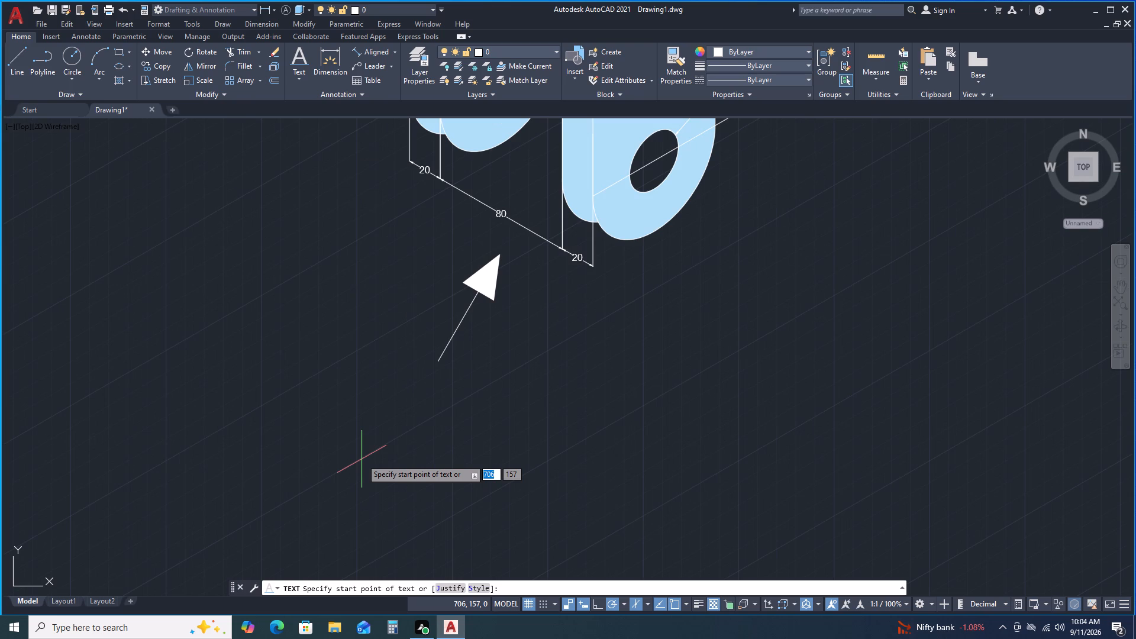
click(395, 321)
click(397, 353)
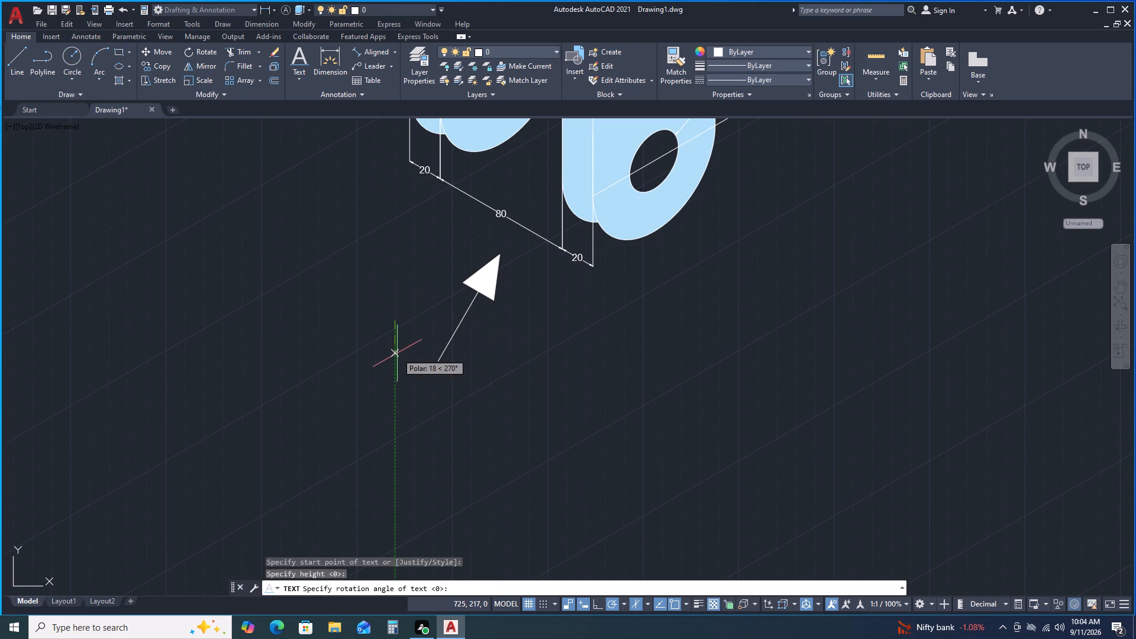
key(0)
key(Return)
key(f)
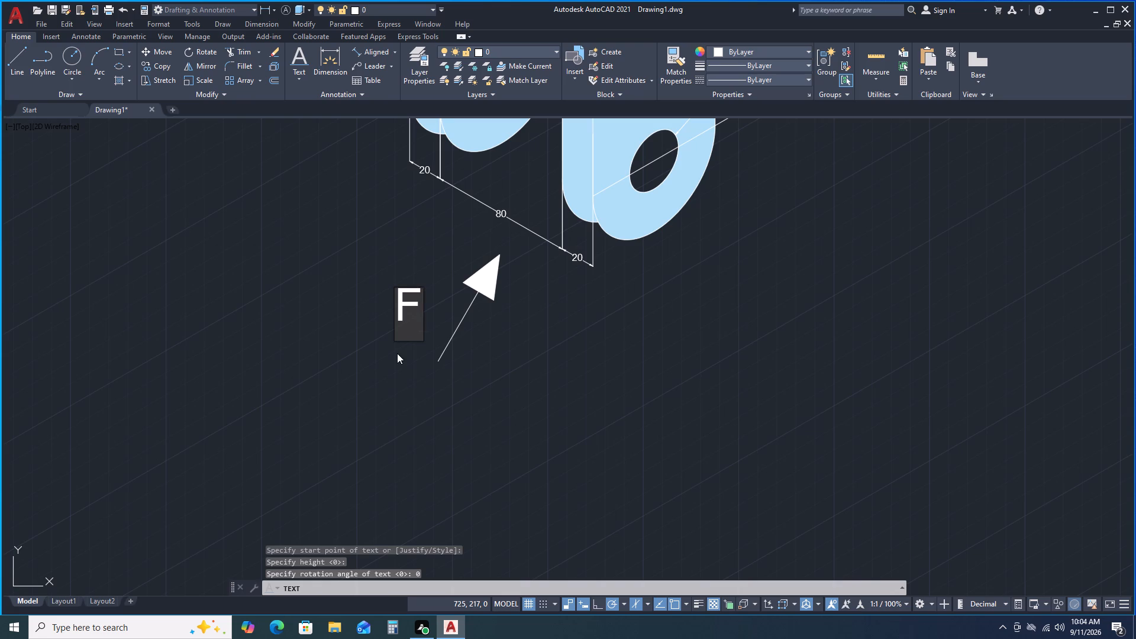
key(Return)
key(Return)
Move the "F" label diagonally down so it sits close beside the arrow's shaft.
click(389, 259)
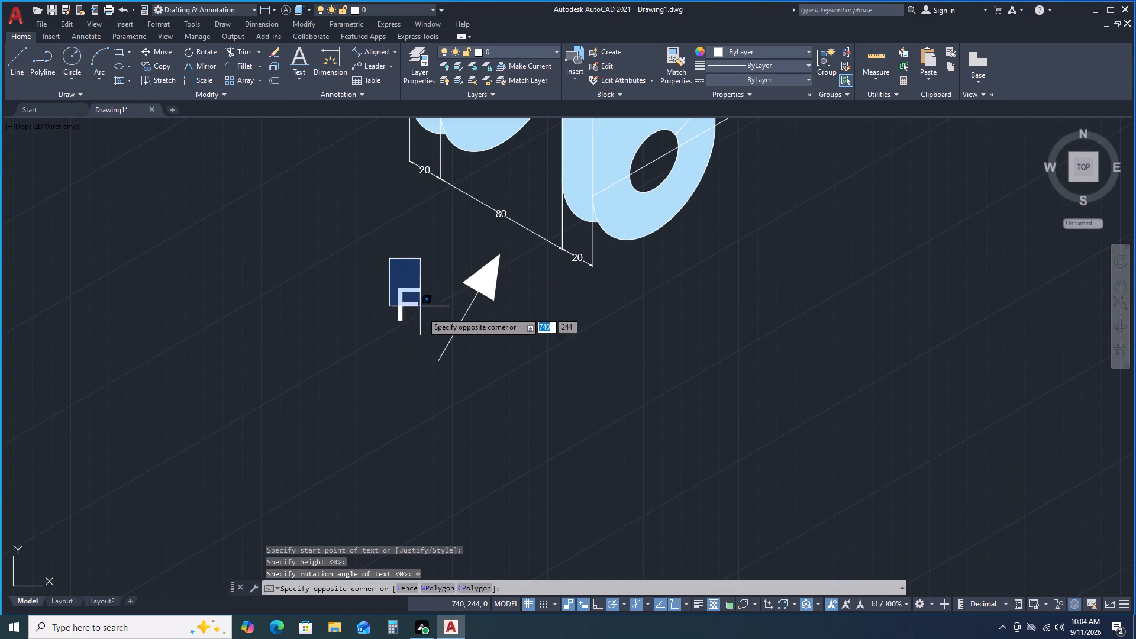
click(428, 327)
right_click(428, 327)
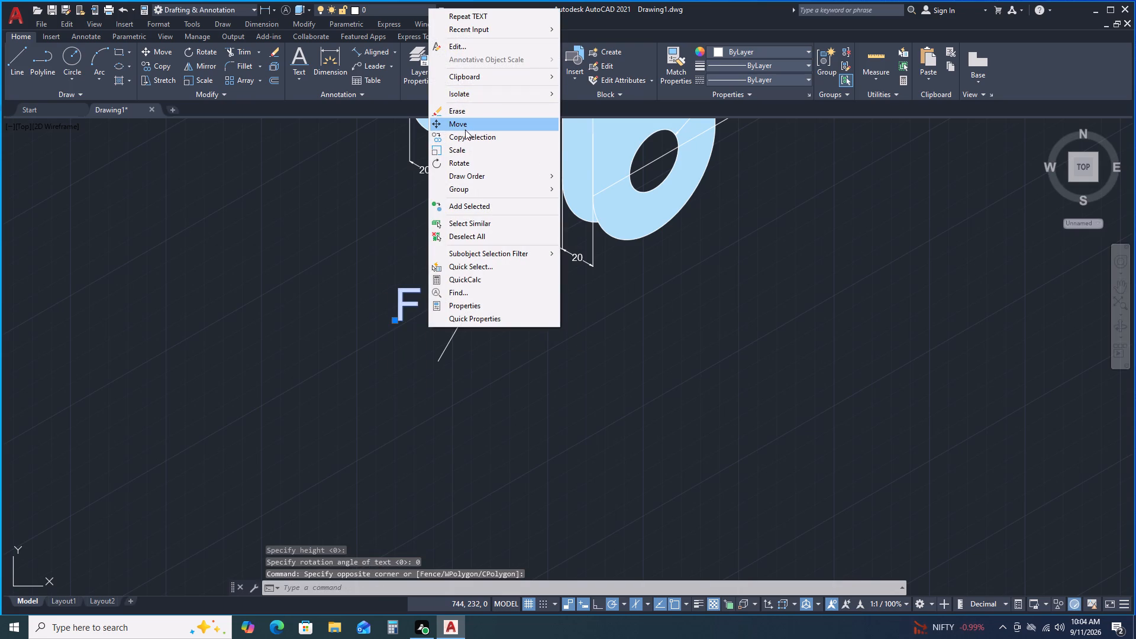
click(465, 130)
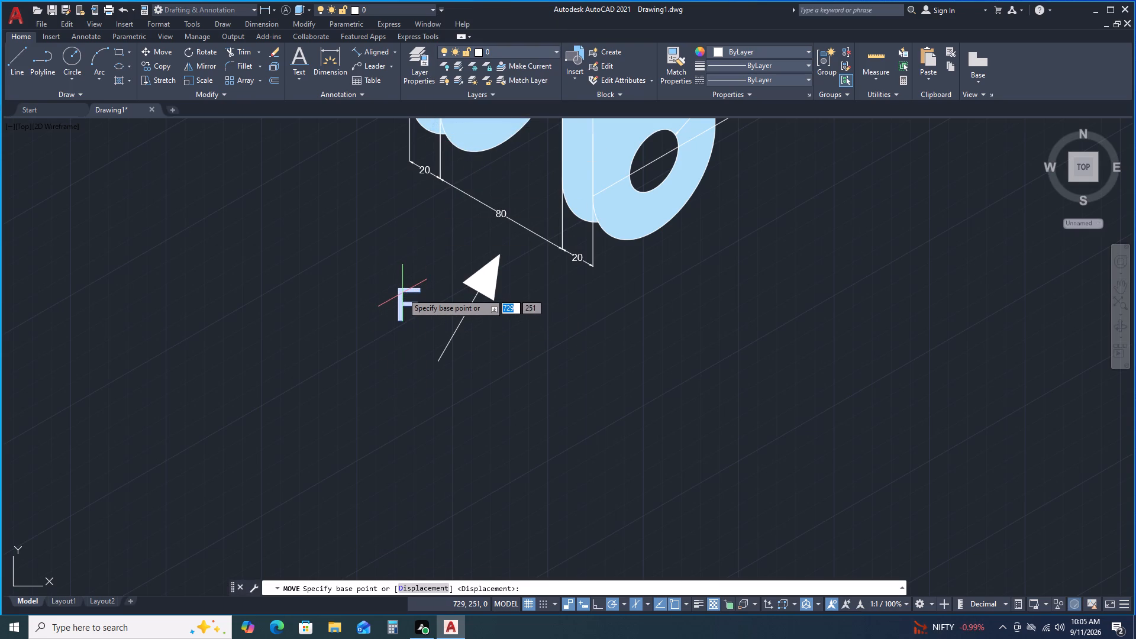
click(402, 293)
click(422, 319)
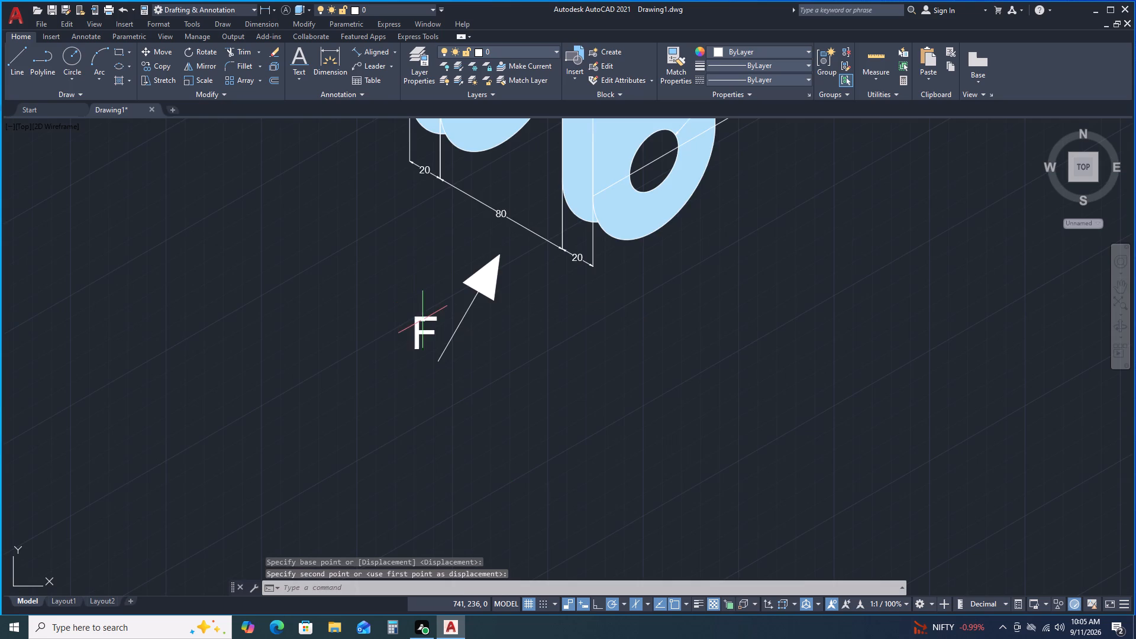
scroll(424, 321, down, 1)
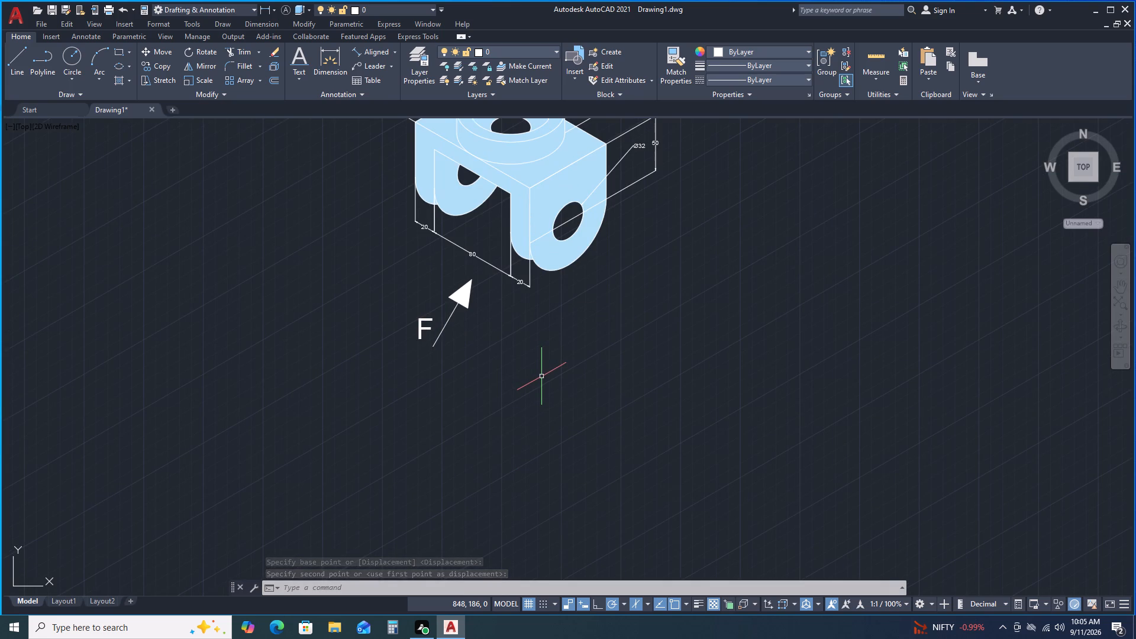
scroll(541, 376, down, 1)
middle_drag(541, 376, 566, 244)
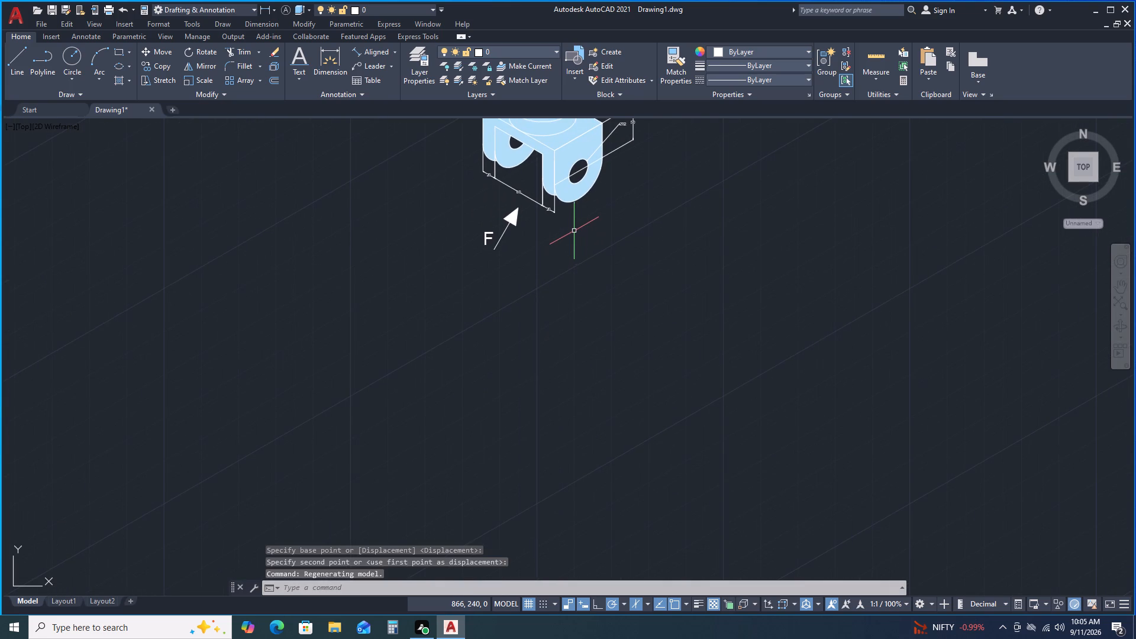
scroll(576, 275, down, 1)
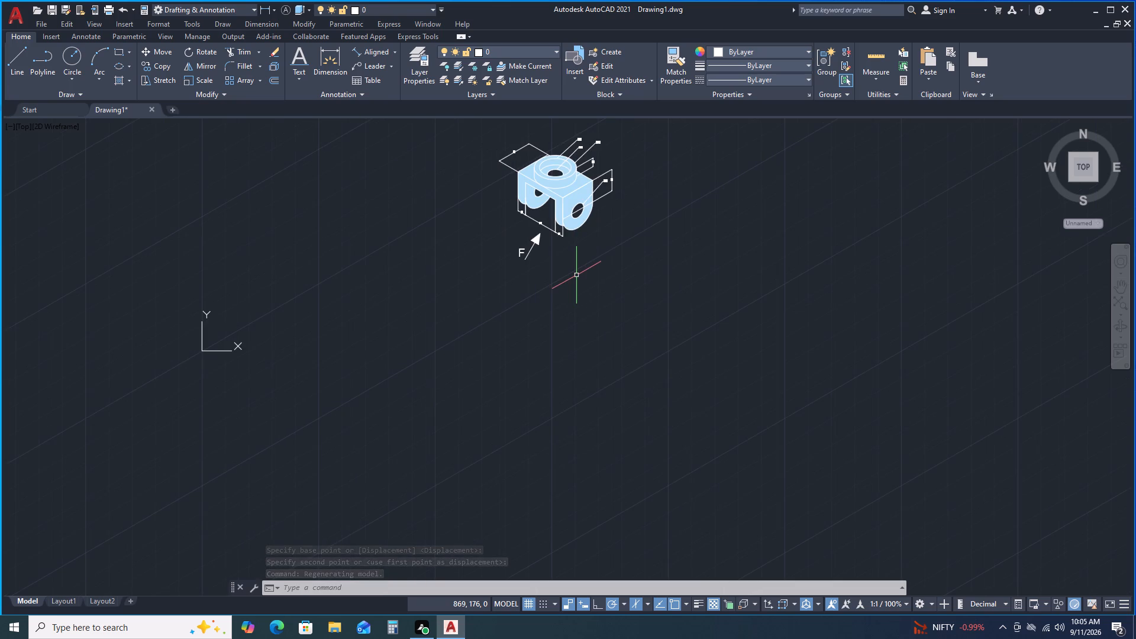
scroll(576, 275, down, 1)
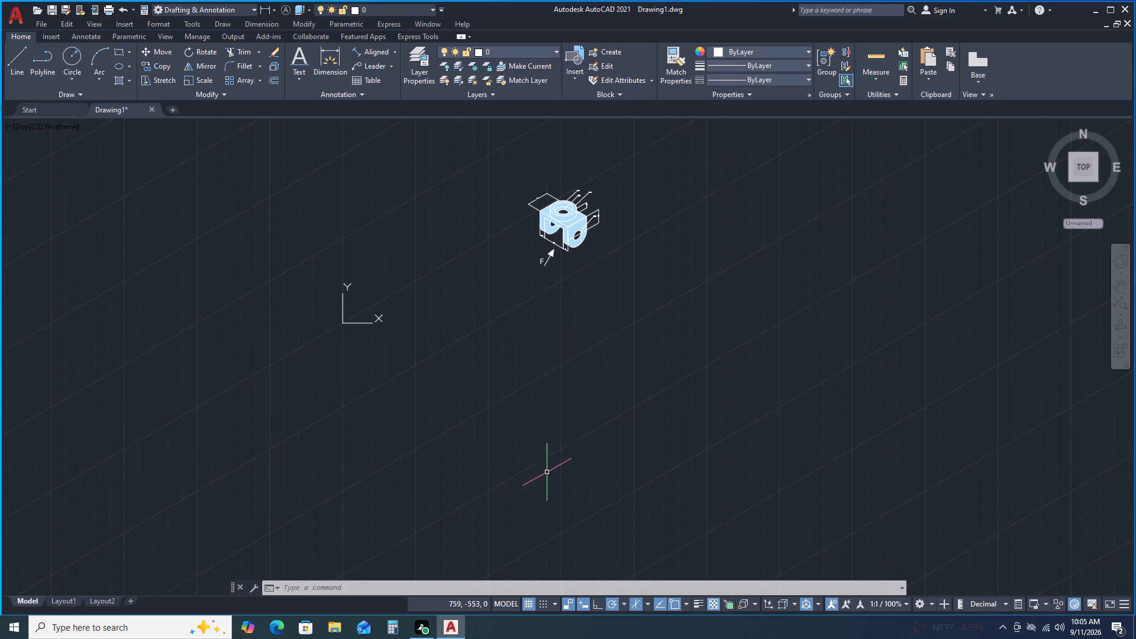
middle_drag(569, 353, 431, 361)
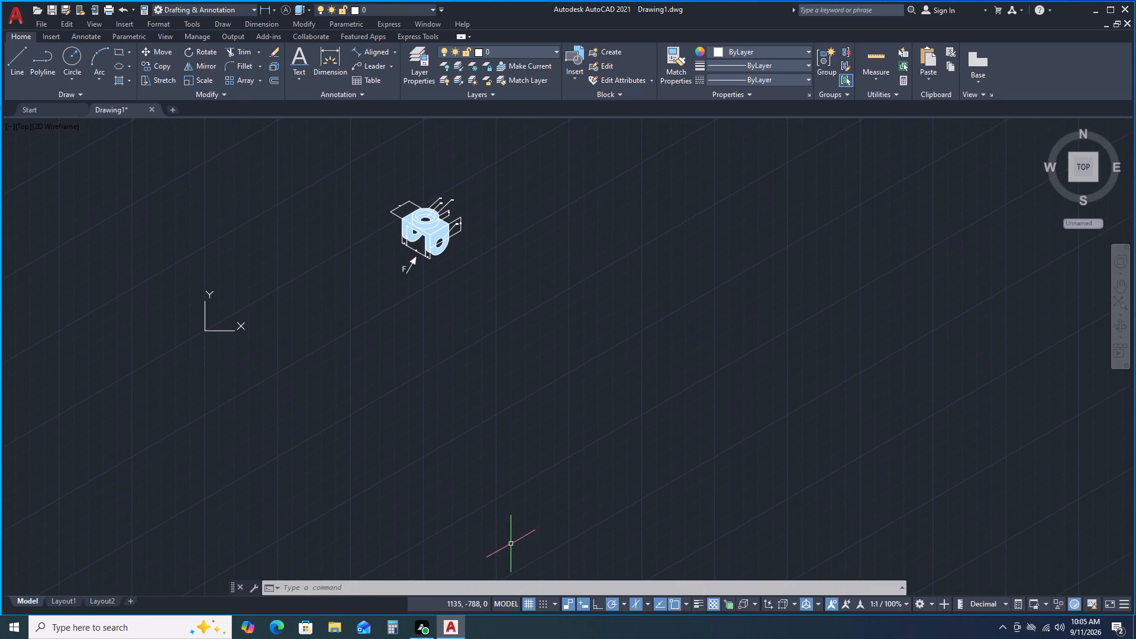
Turn on Ortho mode and switch isometric drafting off to return to an orthographic grid.
click(593, 609)
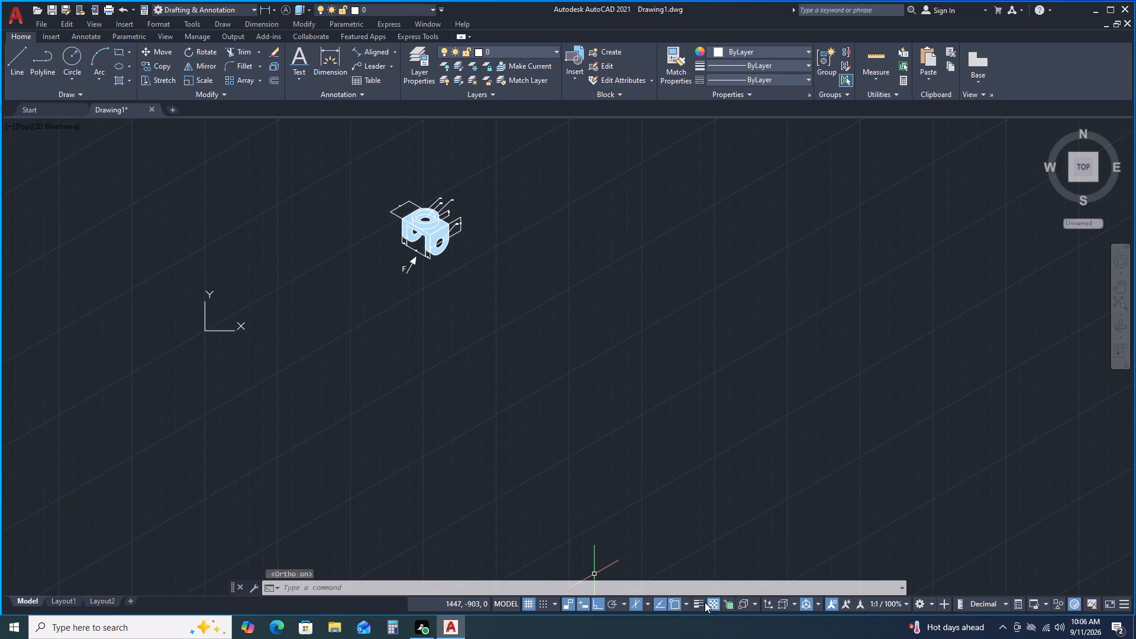
click(637, 604)
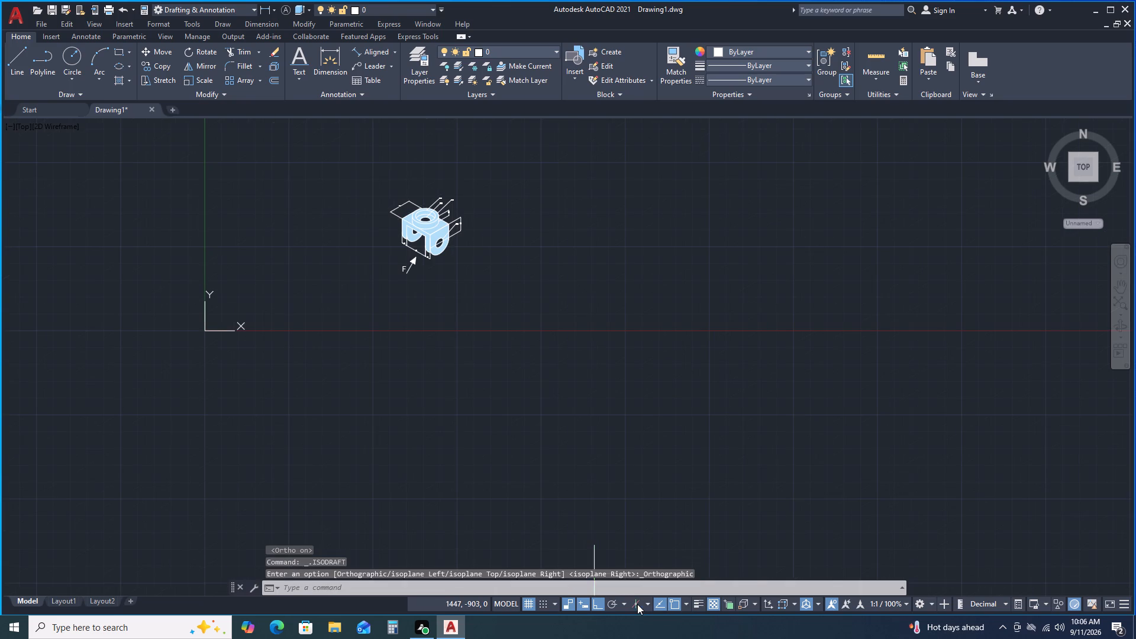
Draw a 120 mm horizontal base line in the empty area below the isometric bracket.
click(16, 63)
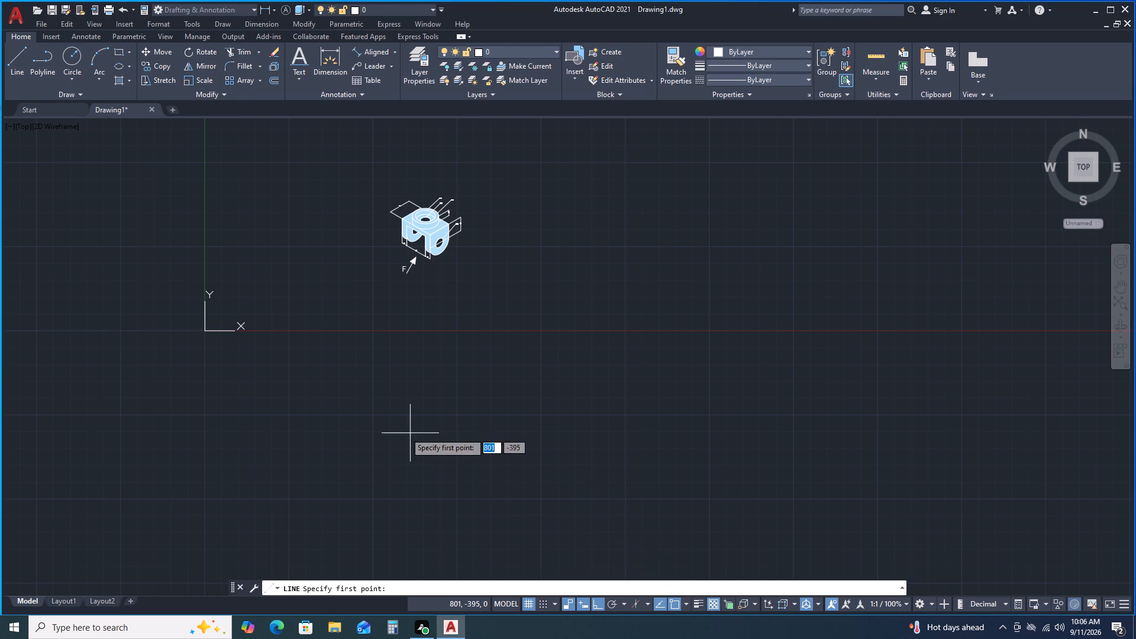
click(357, 450)
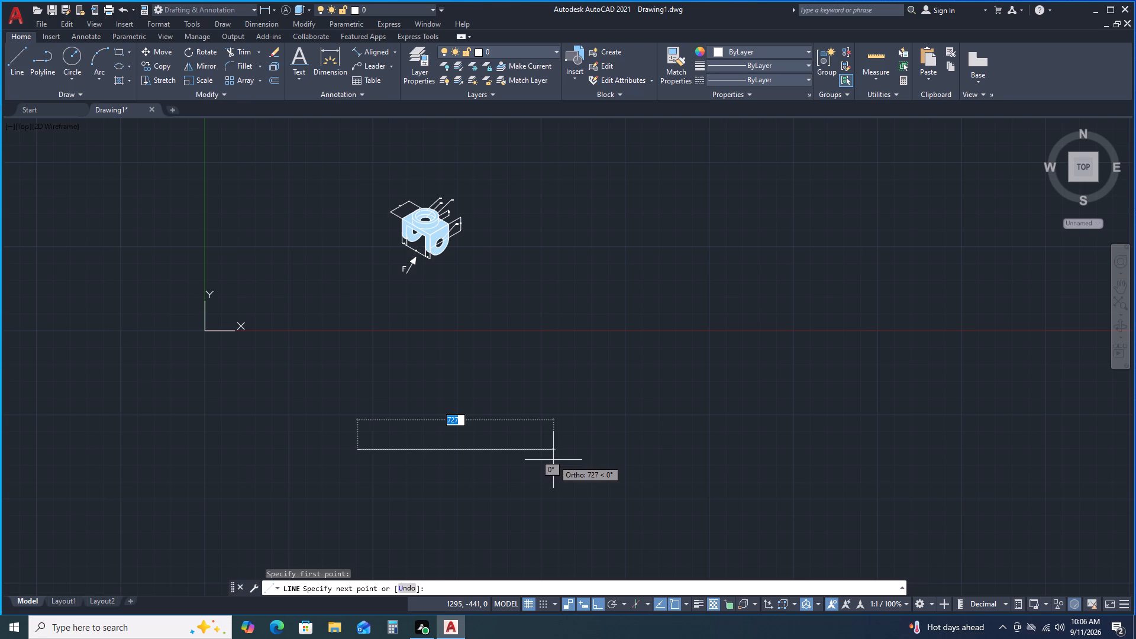
text(120)
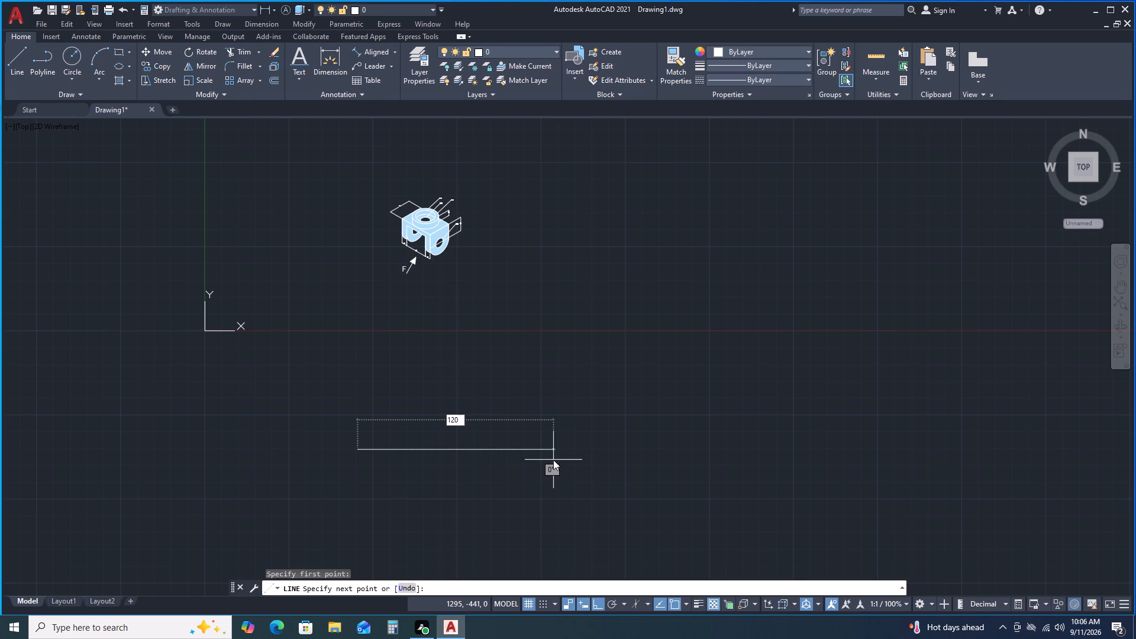
key(Return)
key(space)
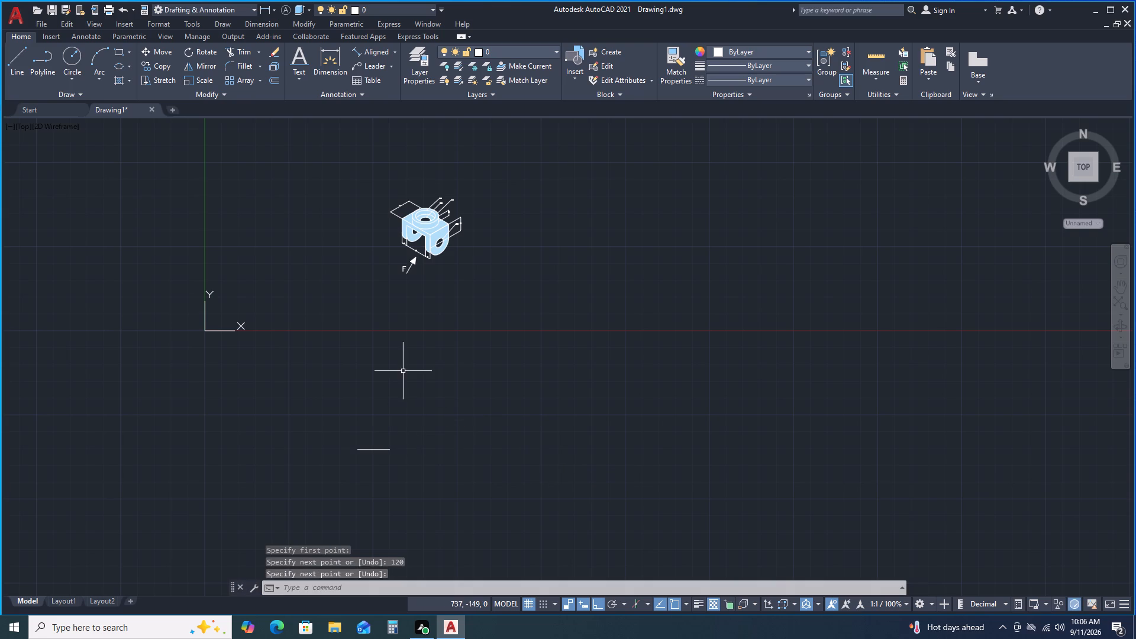
Draw a 50 mm vertical line upward from the midpoint of the 120 mm base line.
scroll(366, 453, up, 4)
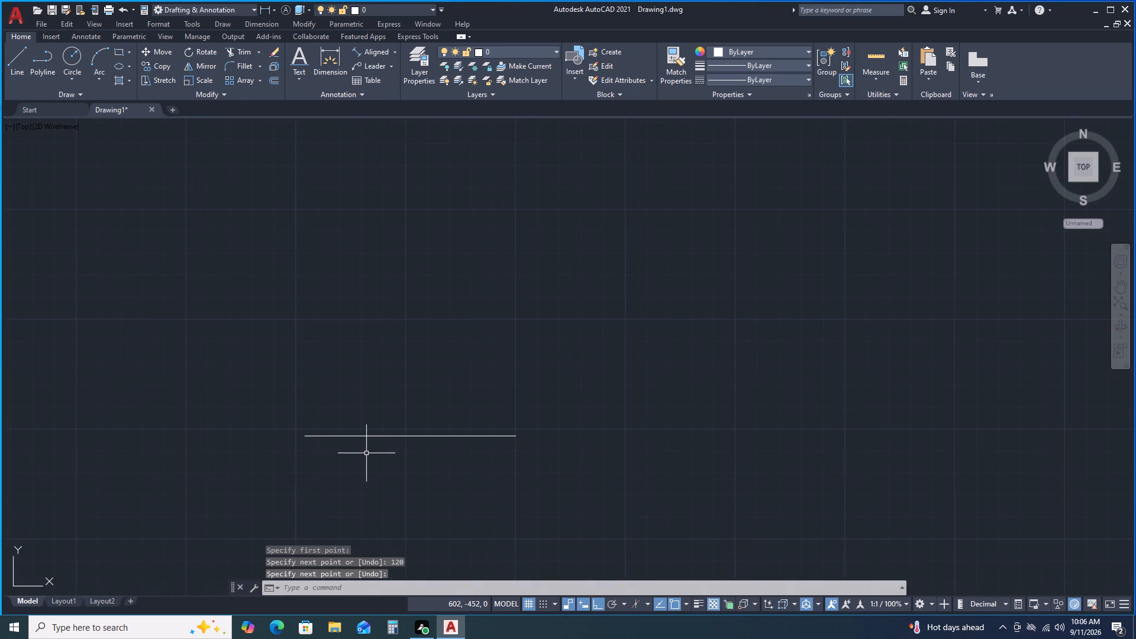
middle_drag(379, 453, 423, 436)
key(space)
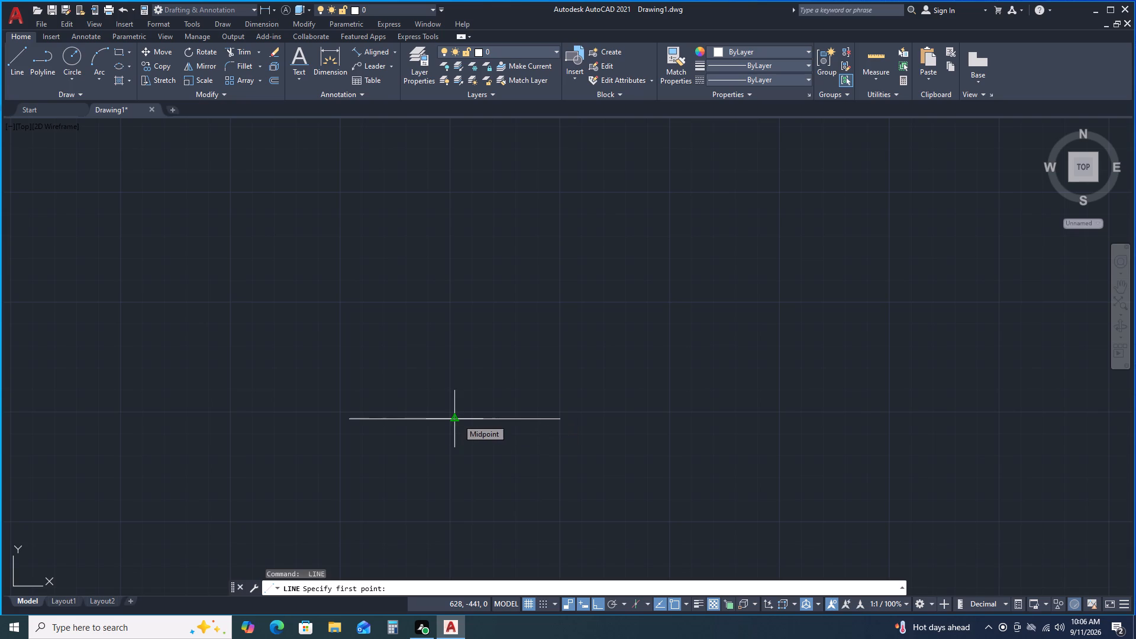
click(457, 419)
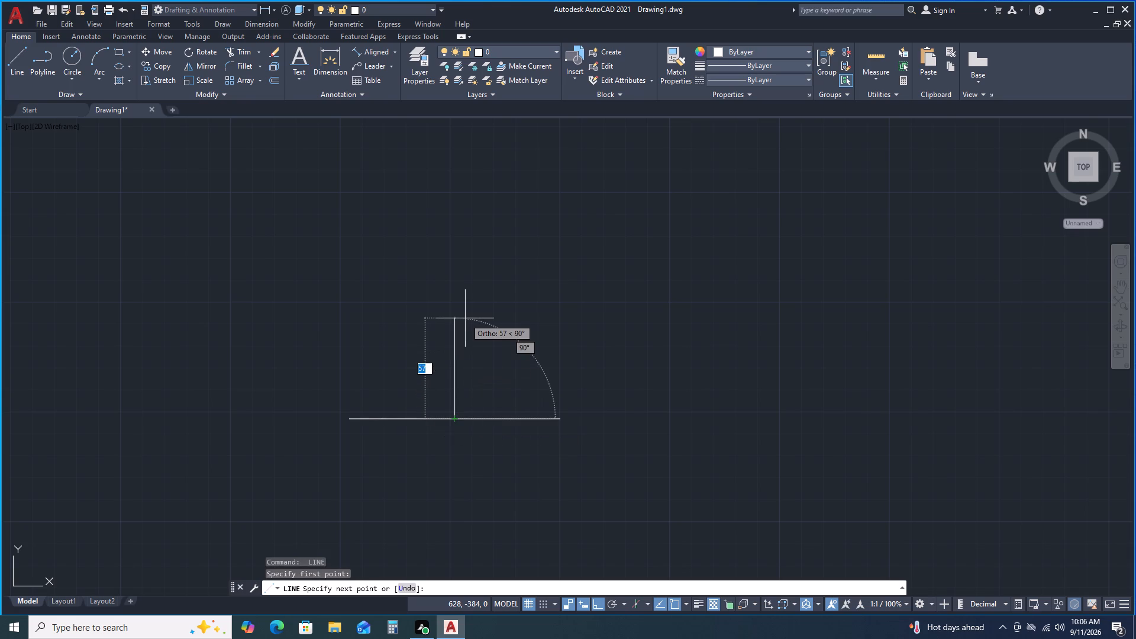
text(50)
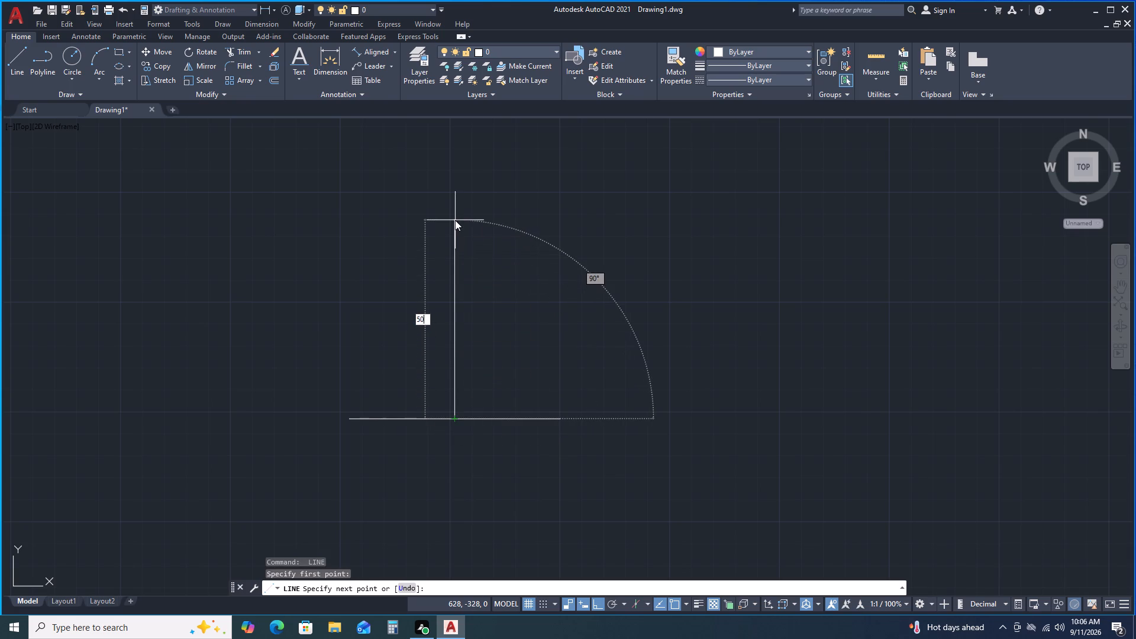
key(Return)
key(space)
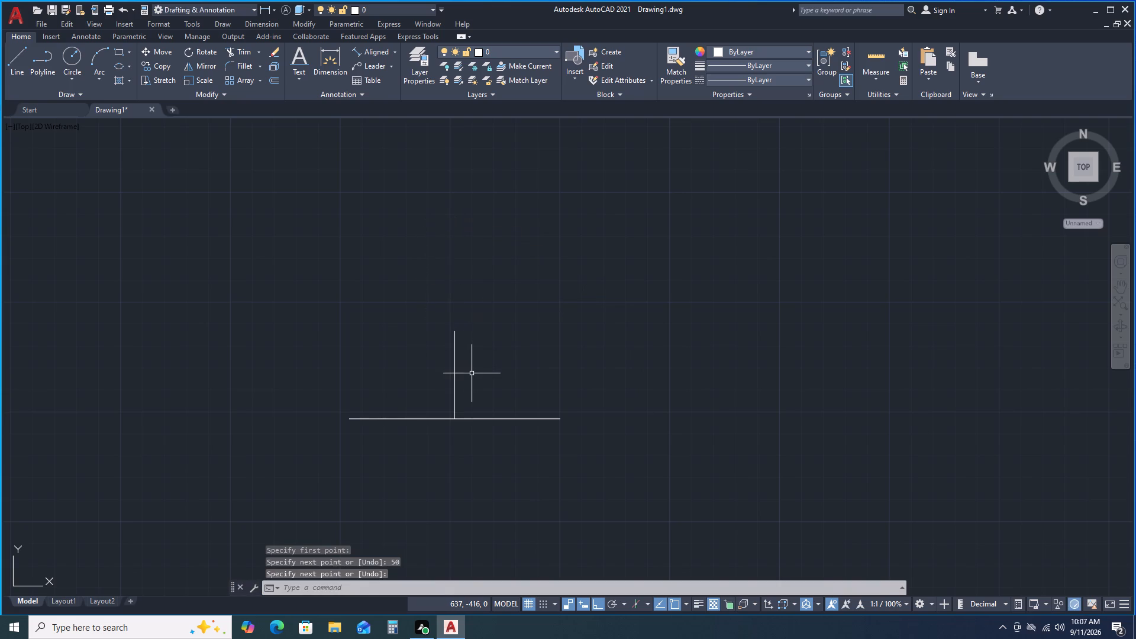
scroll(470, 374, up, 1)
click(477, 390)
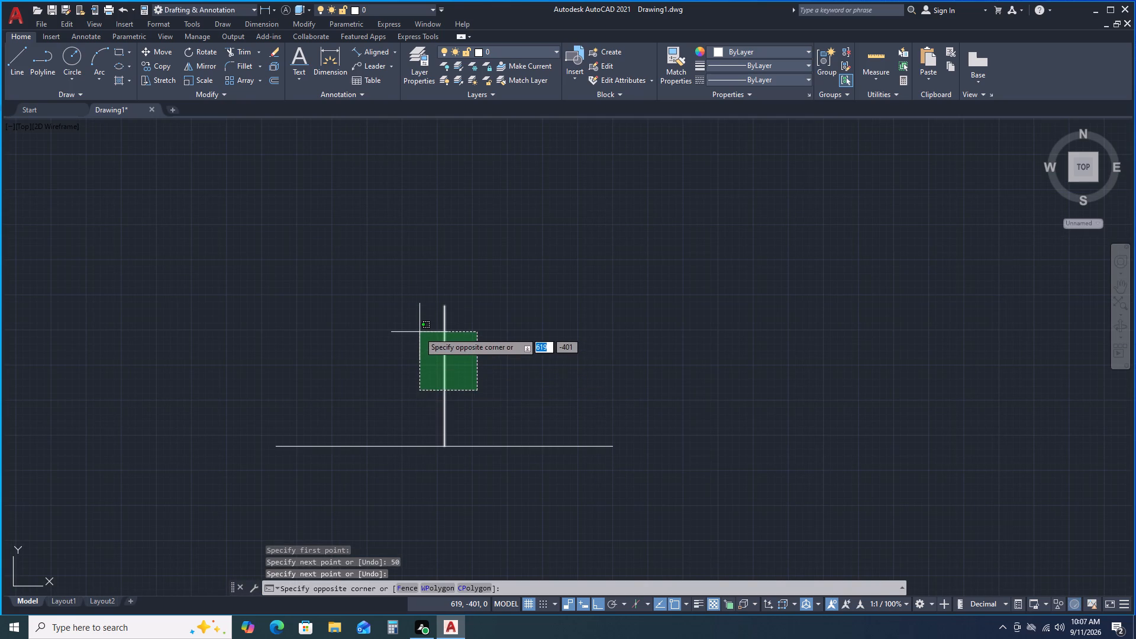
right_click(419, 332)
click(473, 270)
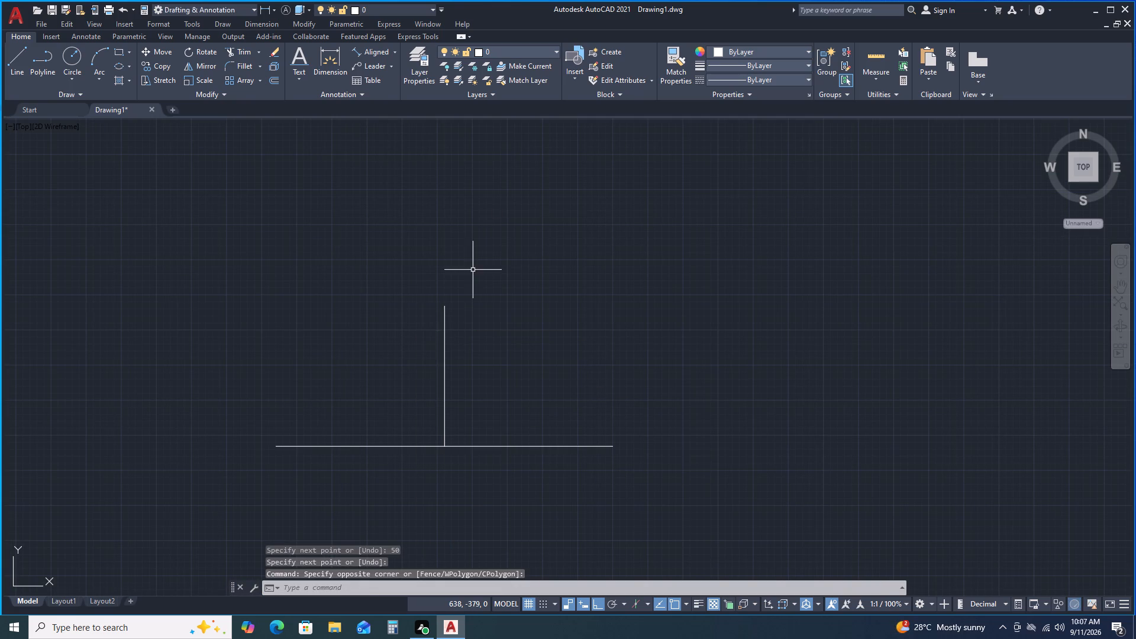
Copy the vertical centre line 40 mm to each side, using its lower endpoint as the base point.
click(460, 354)
double_click(416, 333)
right_click(416, 333)
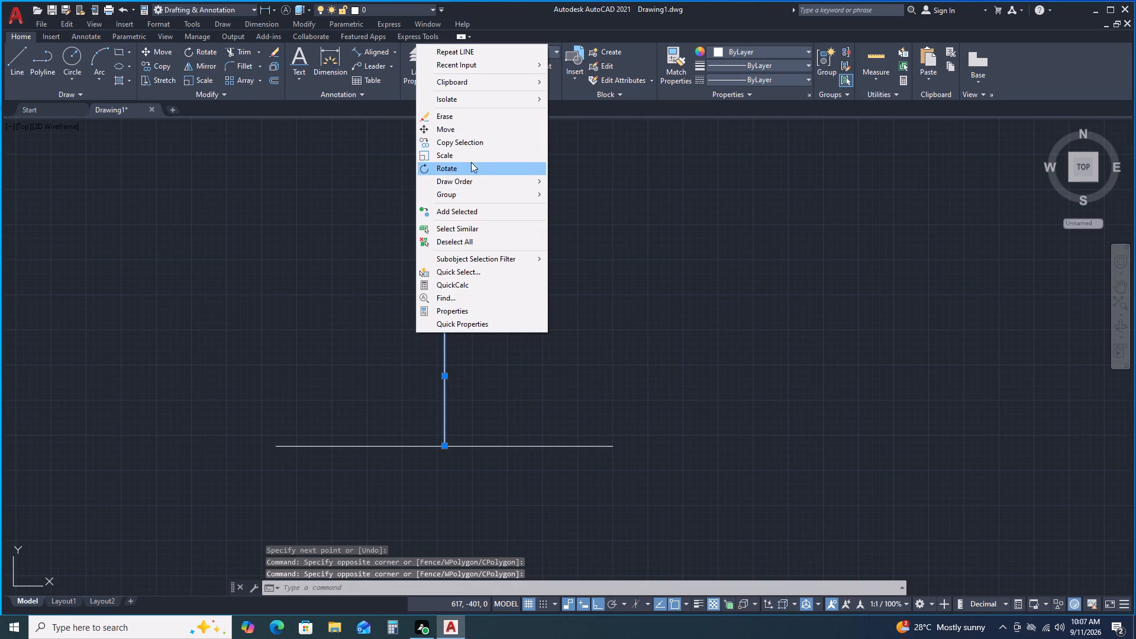
click(471, 144)
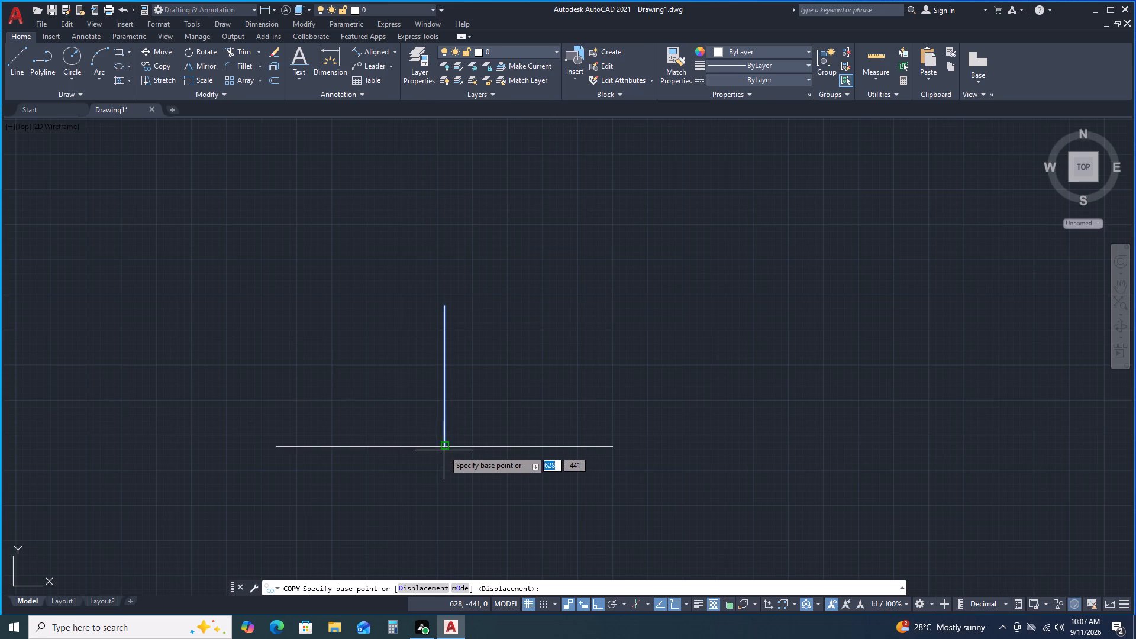
click(444, 445)
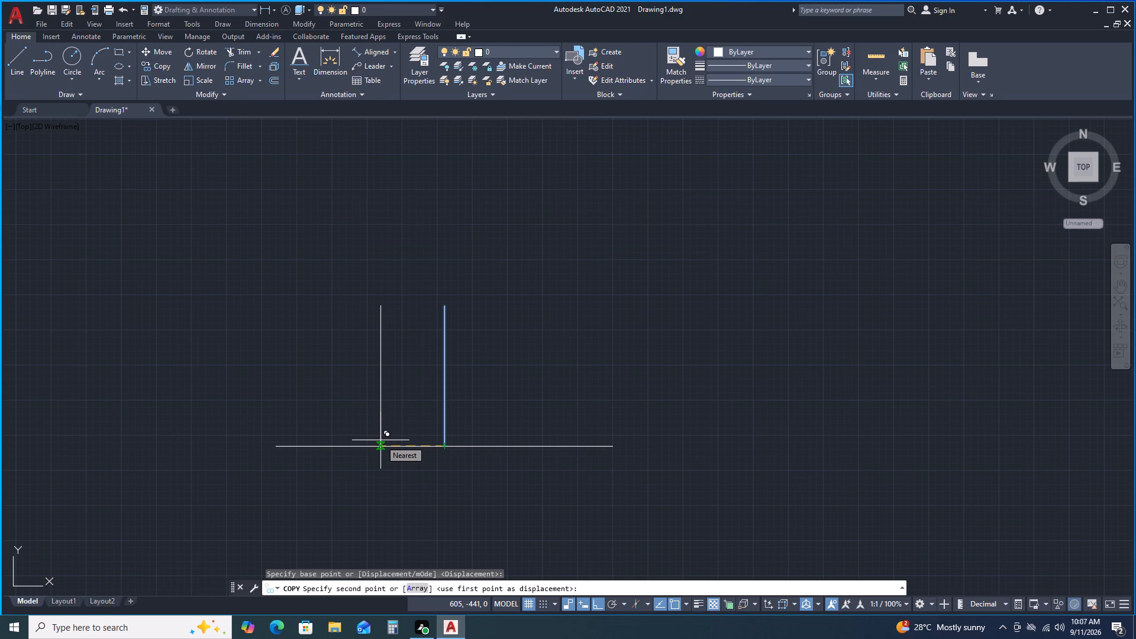
key(8)
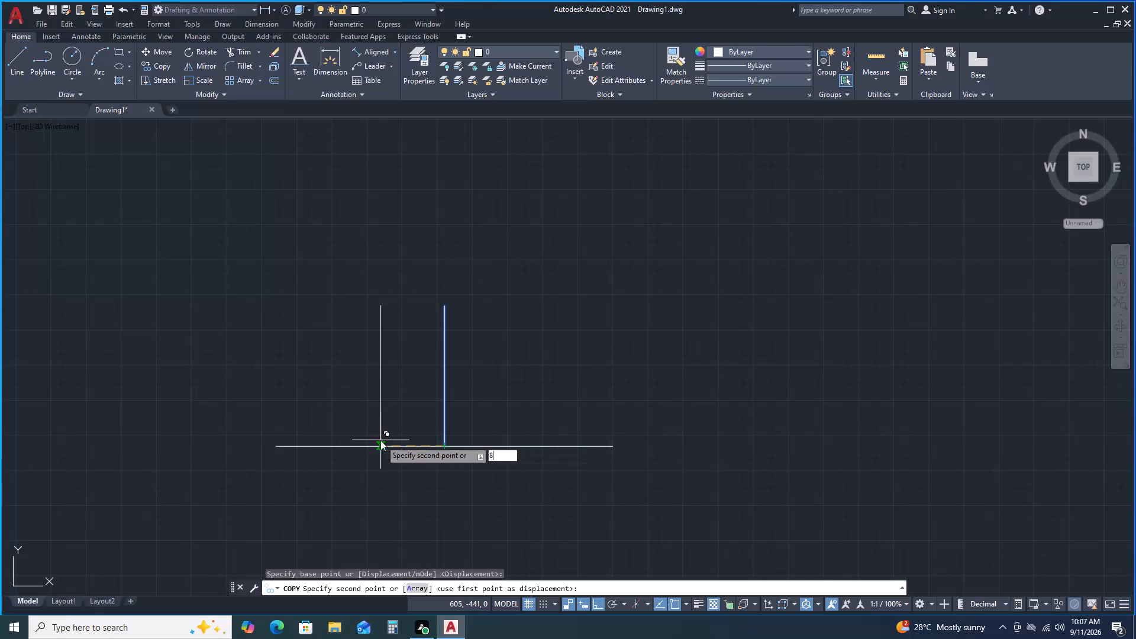
key(BackSpace)
text(40)
key(Return)
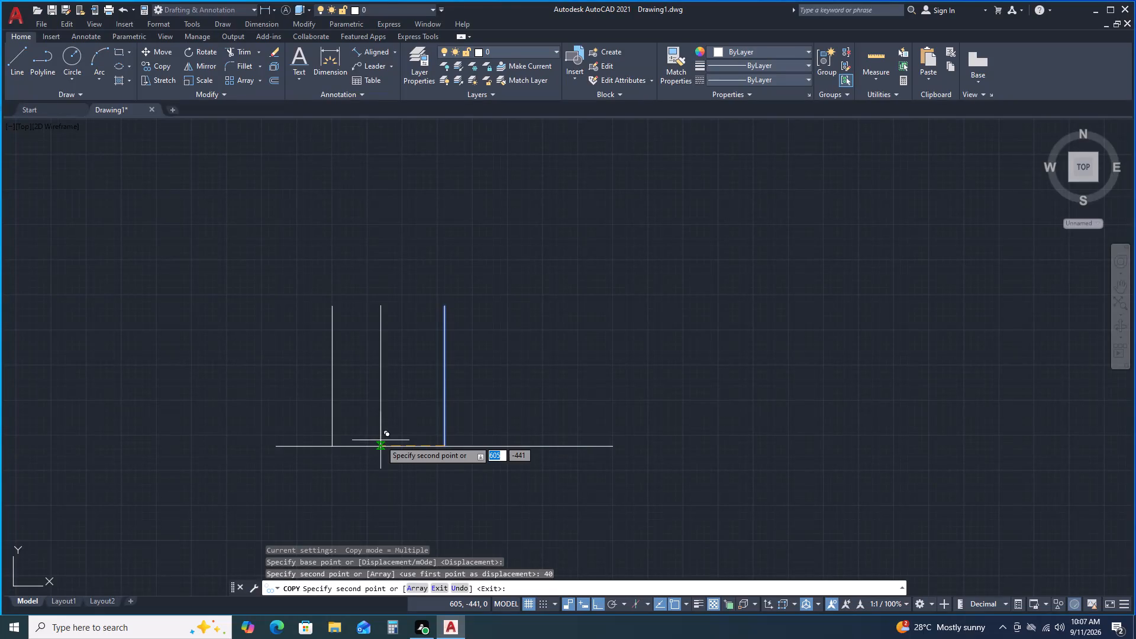
text(40)
key(Return)
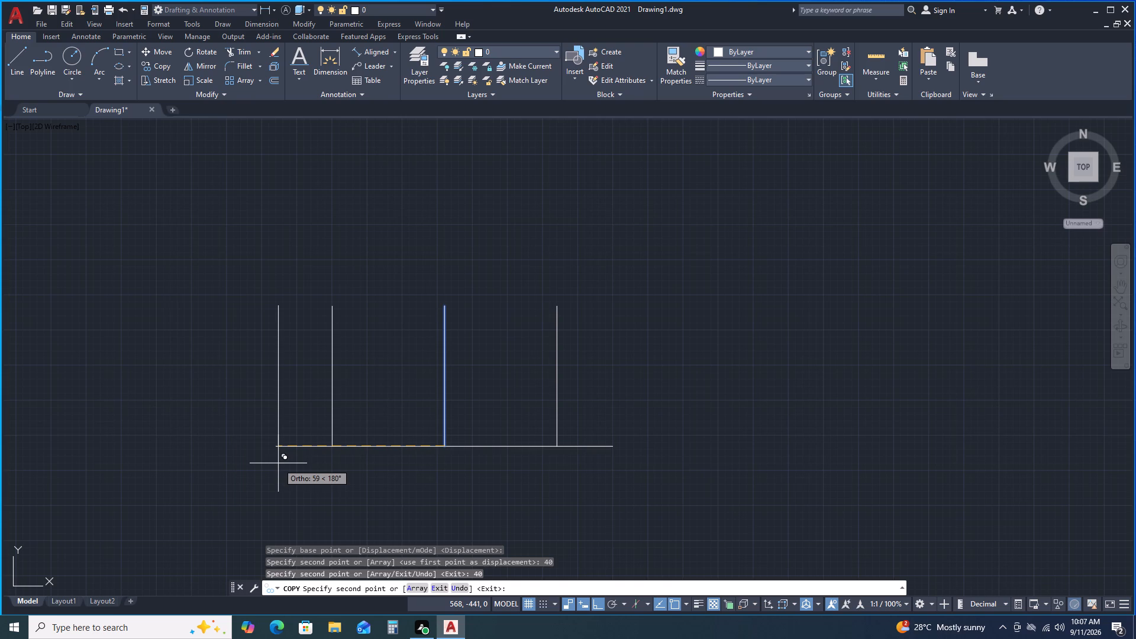
Place two more copies of the vertical centre line, 60 mm to each side, at the base line's ends.
text(60)
key(Return)
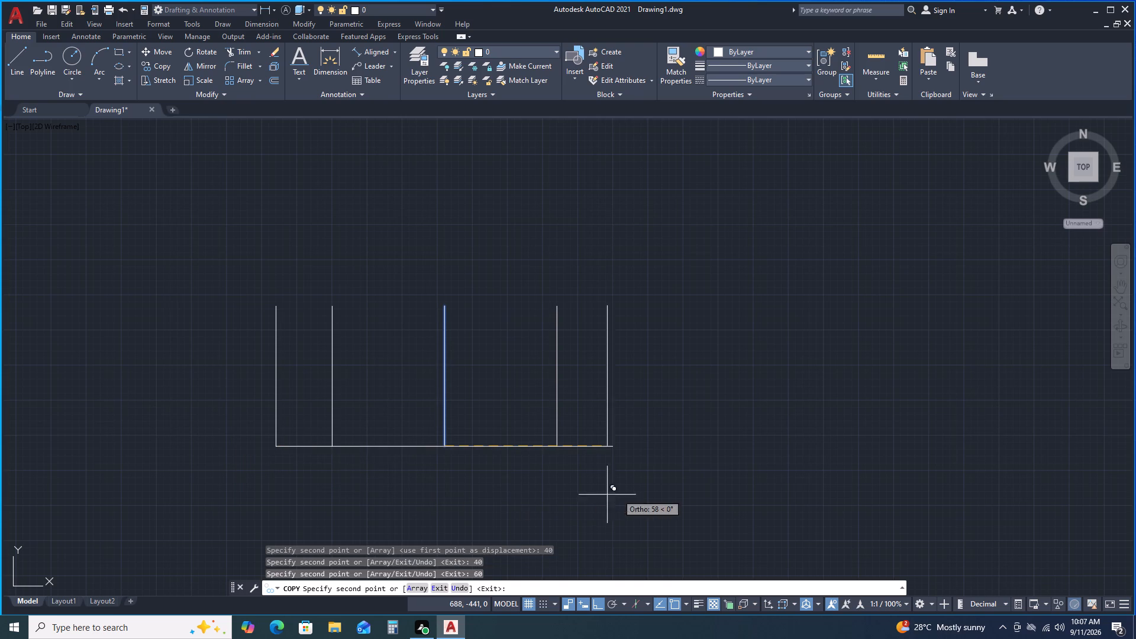
text(60)
key(Return)
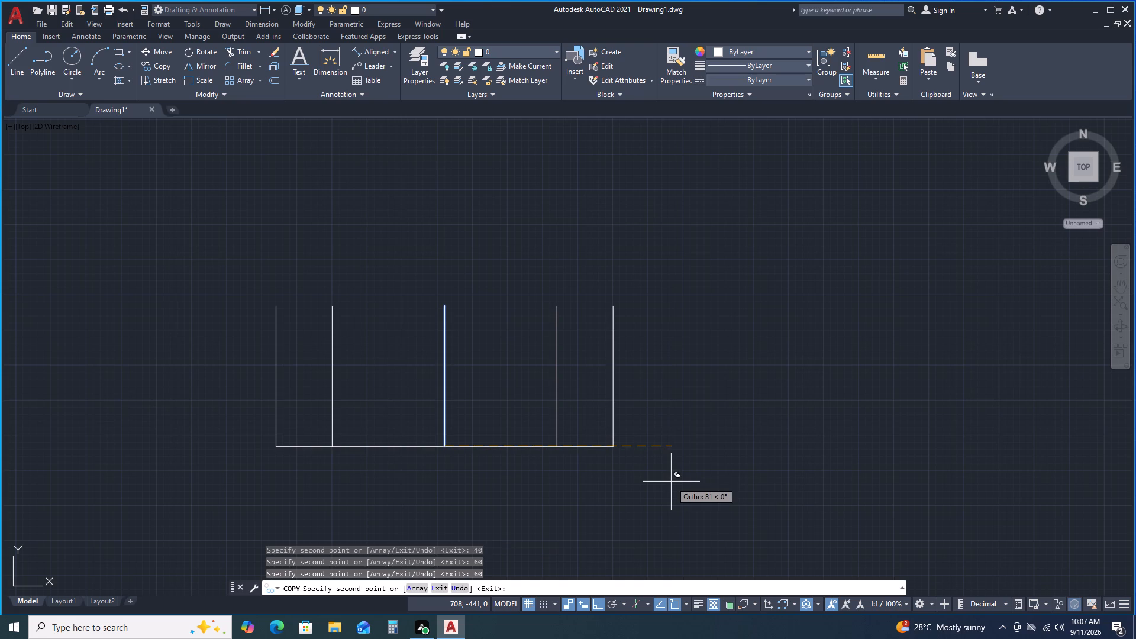
key(space)
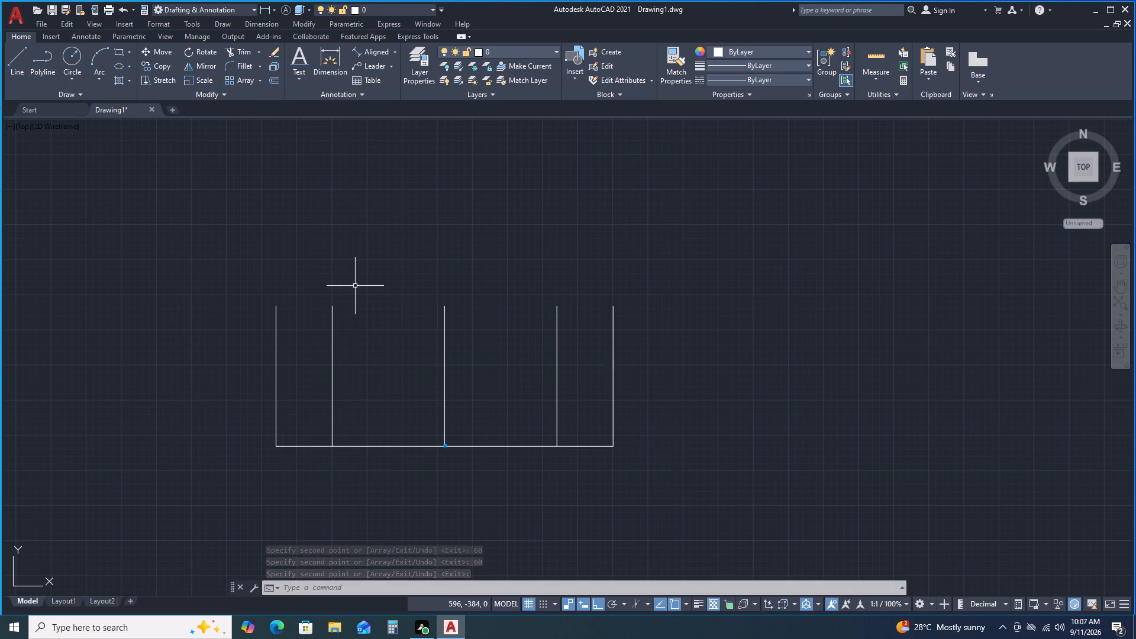
Draw a line 35 mm up from the foot of the left inner vertical, continuing 80 mm horizontally to the right inner vertical.
click(12, 60)
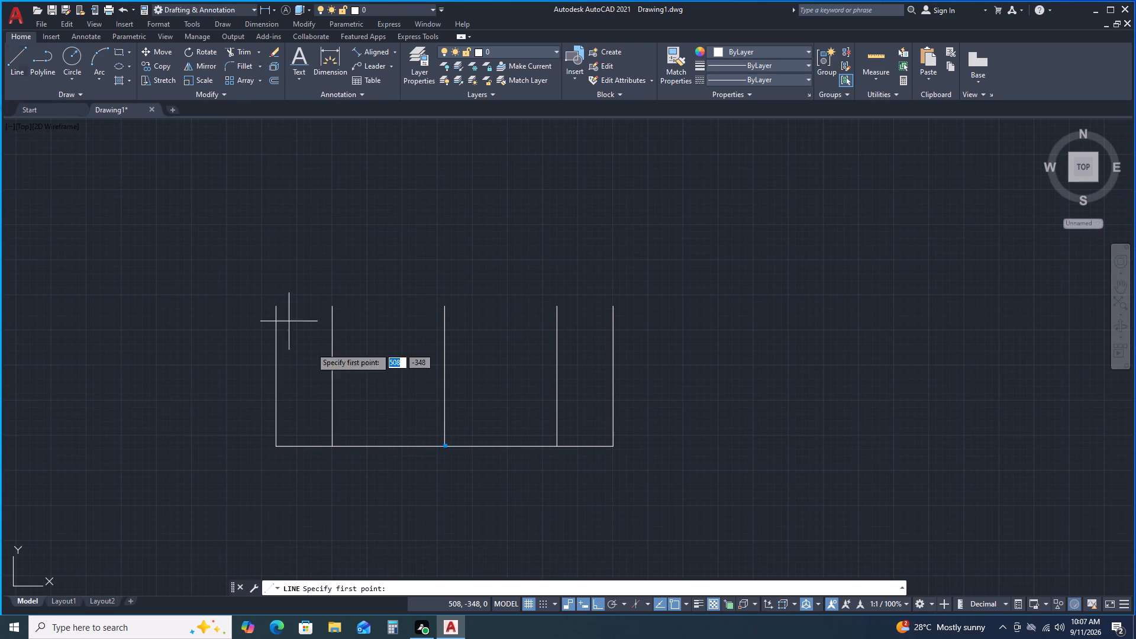
click(333, 450)
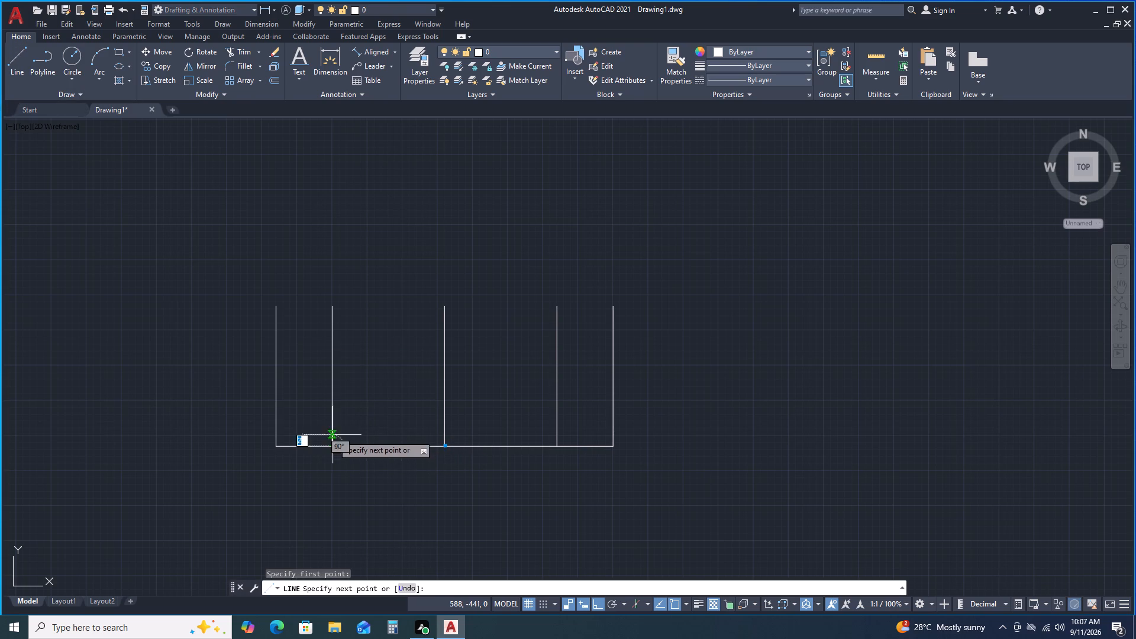
text(35)
key(Return)
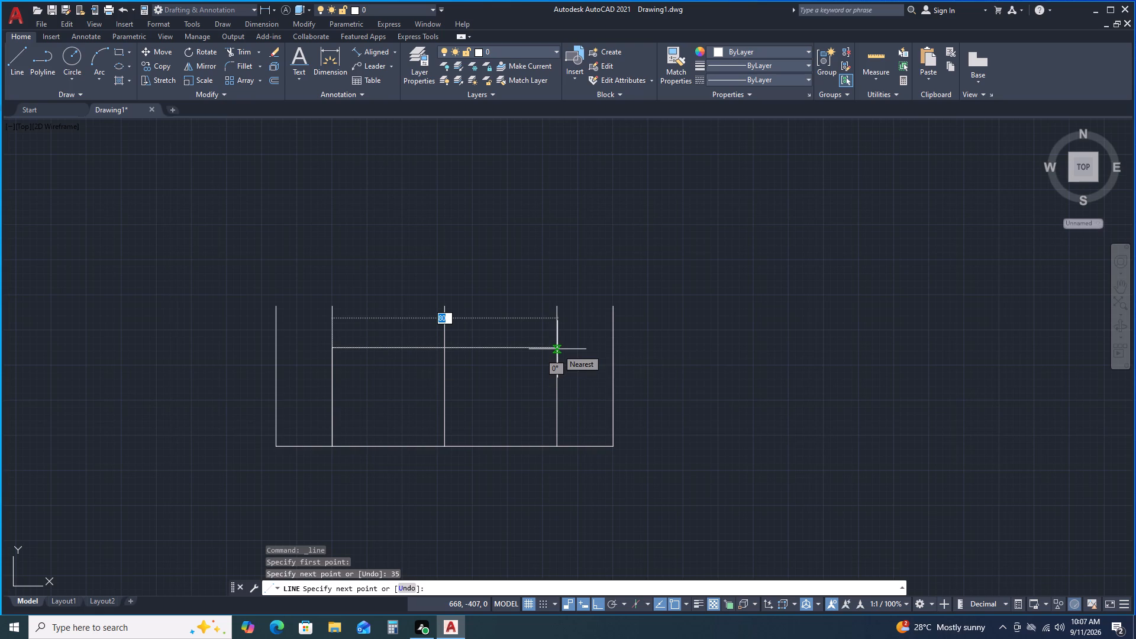
text(80)
key(Return)
key(space)
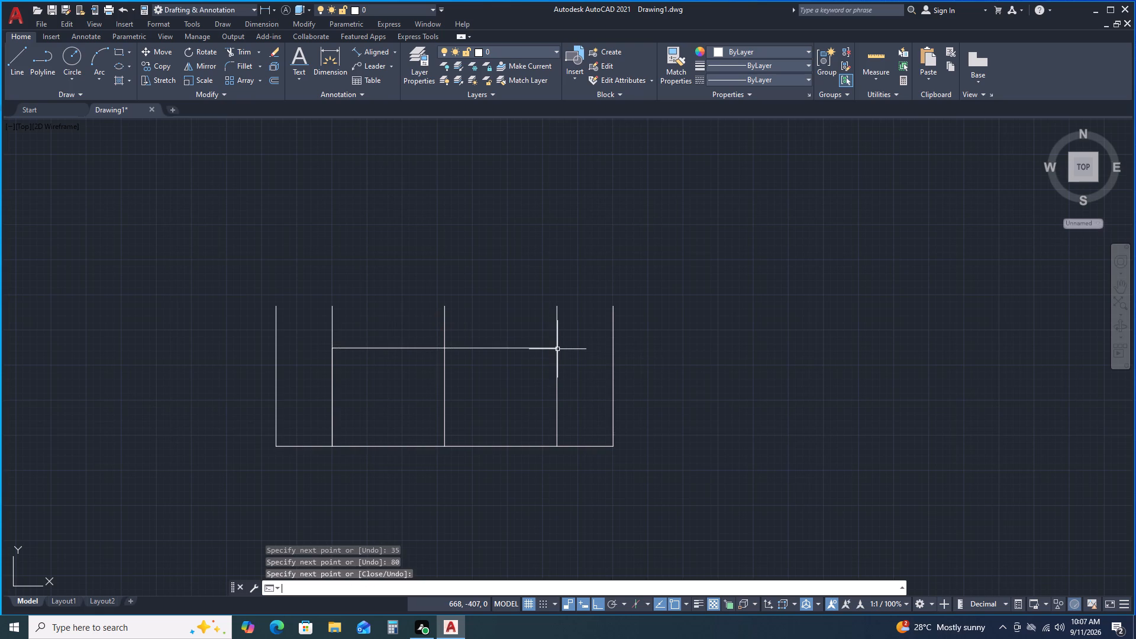
Trim the upper ends of the three inner vertical lines above the 80 mm horizontal line.
click(243, 51)
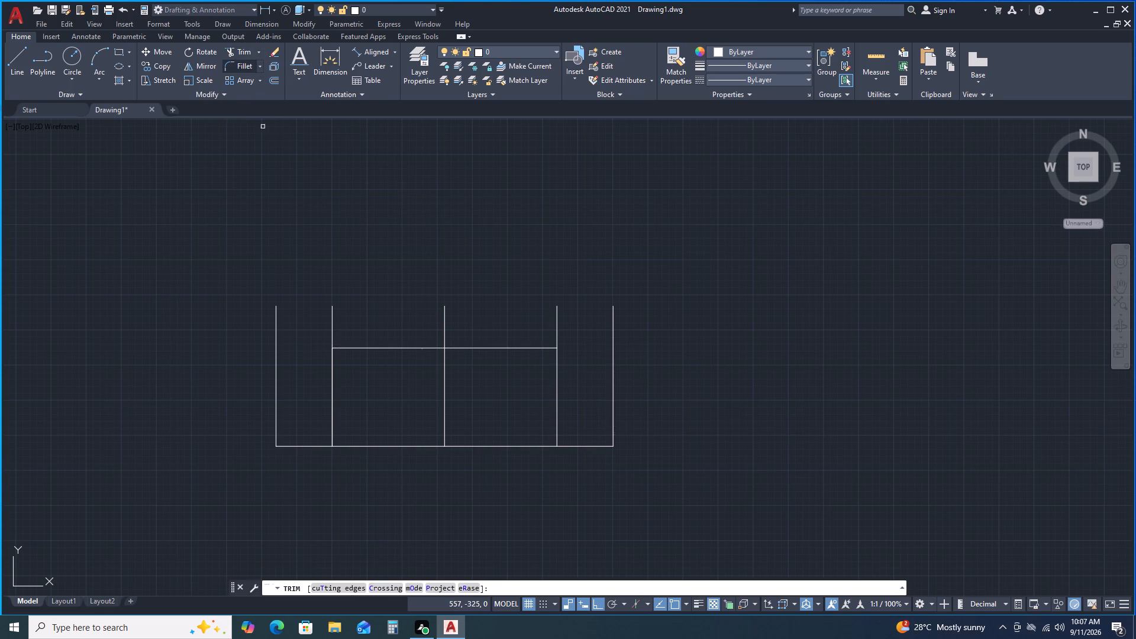
click(318, 328)
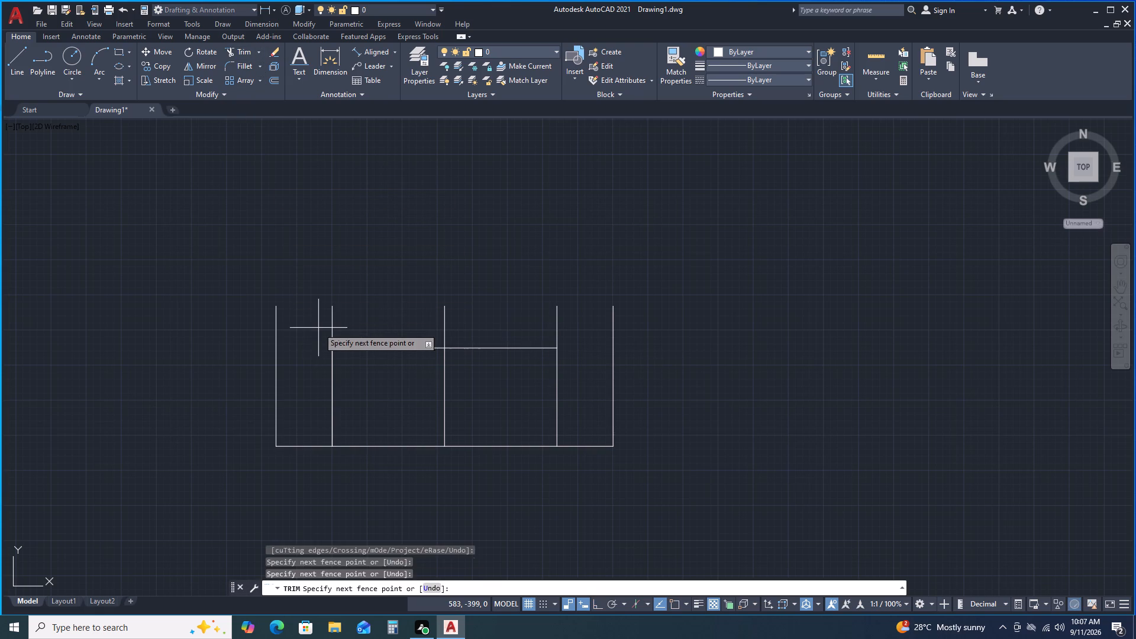
click(561, 329)
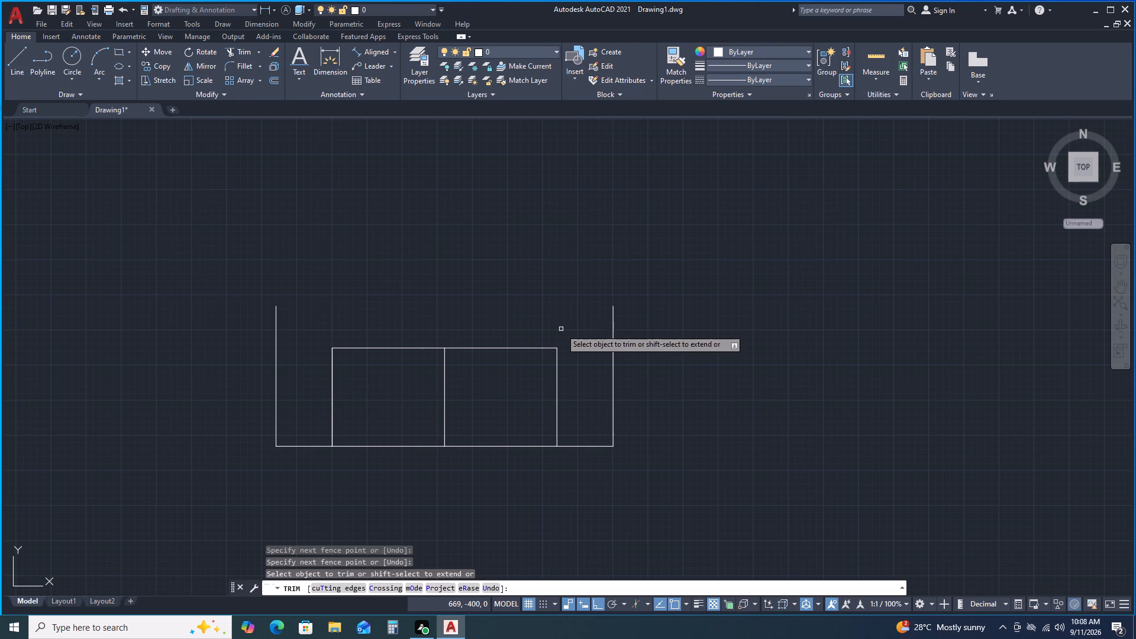
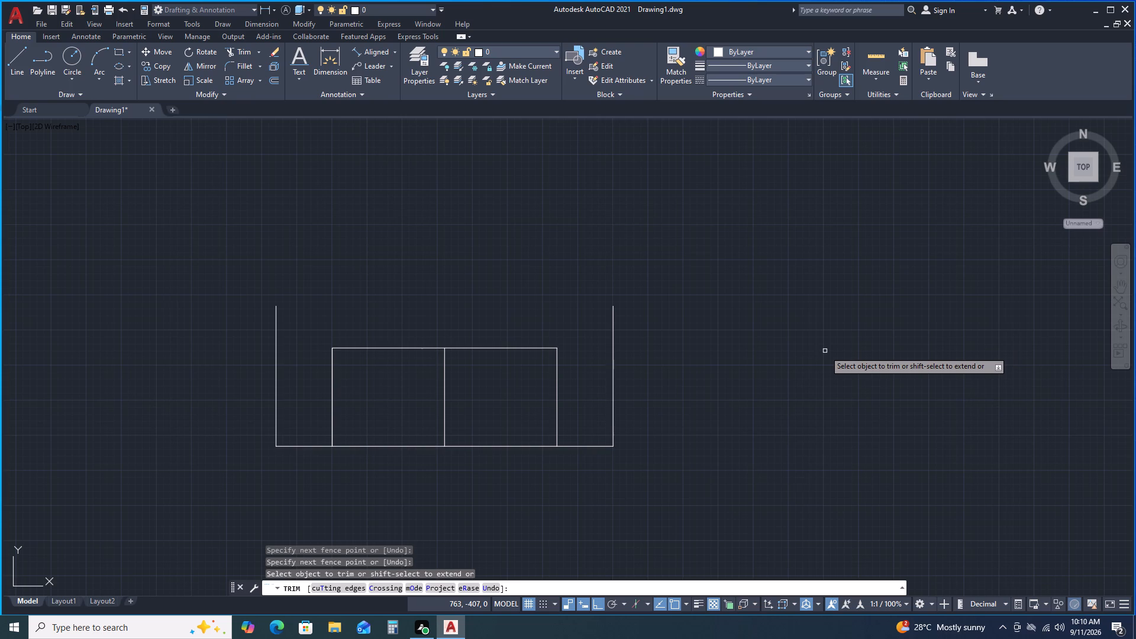
Examine the isometric bracket and compare it with the partly drawn front view below it.
scroll(679, 292, down, 1)
middle_drag(679, 240, 505, 618)
scroll(601, 464, down, 1)
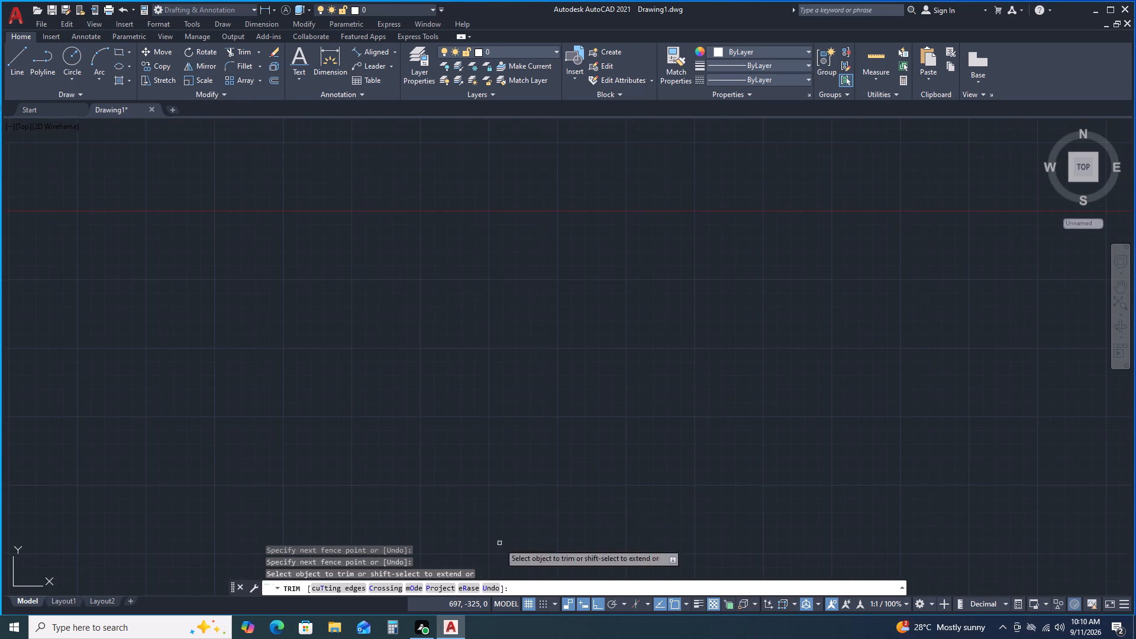
scroll(501, 470, down, 2)
scroll(603, 201, up, 1)
scroll(603, 201, down, 1)
scroll(603, 201, up, 1)
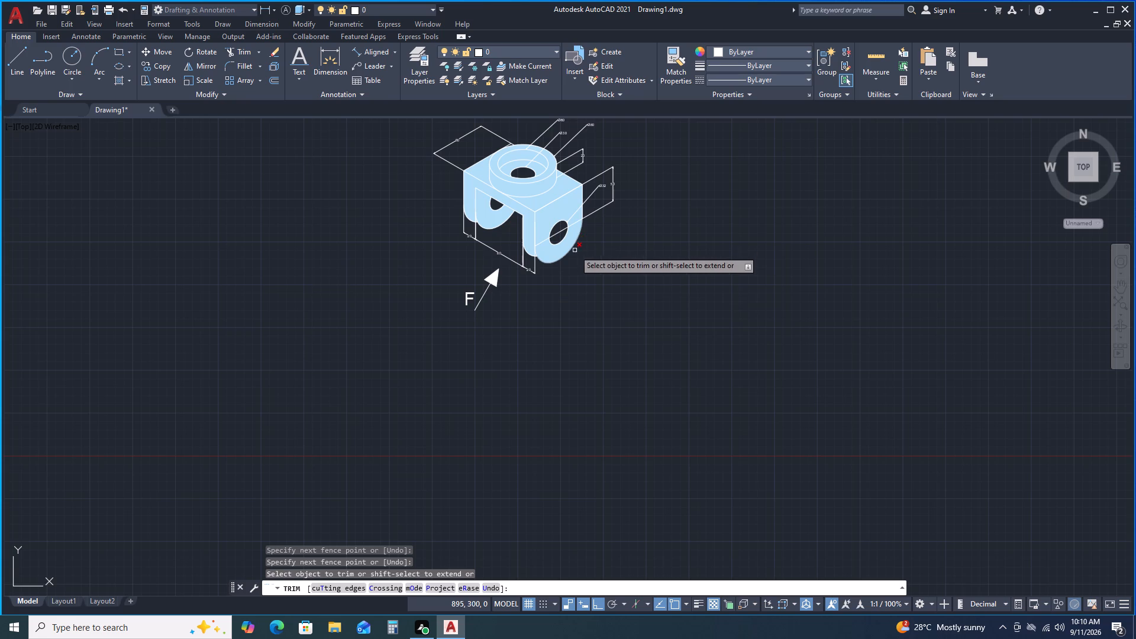
scroll(553, 400, down, 2)
middle_drag(555, 431, 650, 208)
scroll(492, 455, up, 2)
scroll(616, 382, up, 1)
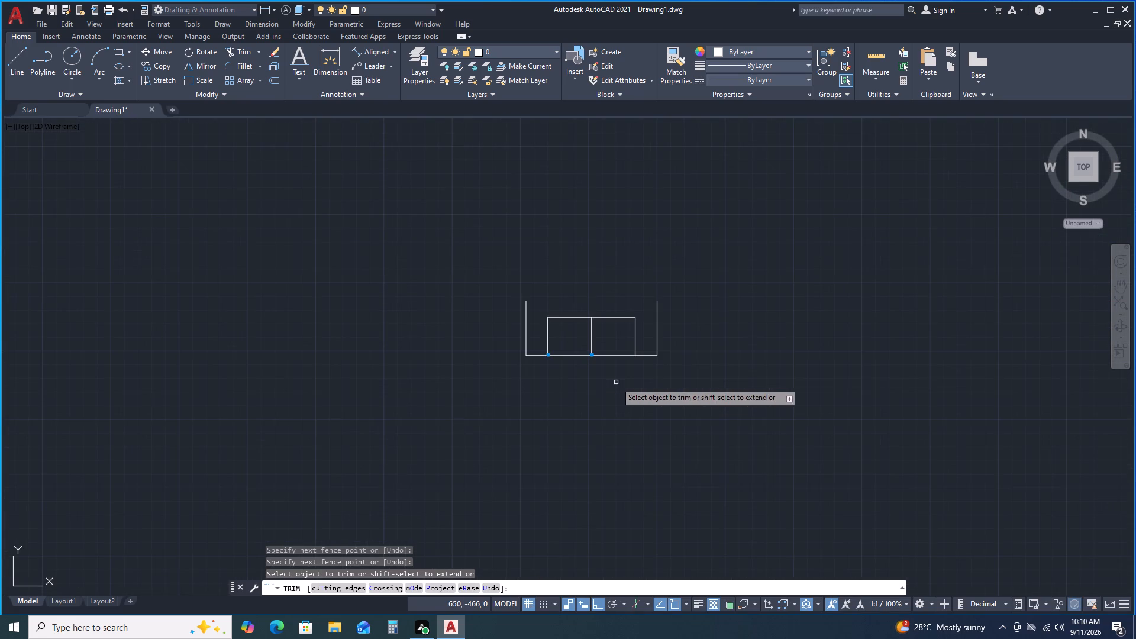
middle_drag(616, 382, 531, 401)
scroll(531, 401, up, 1)
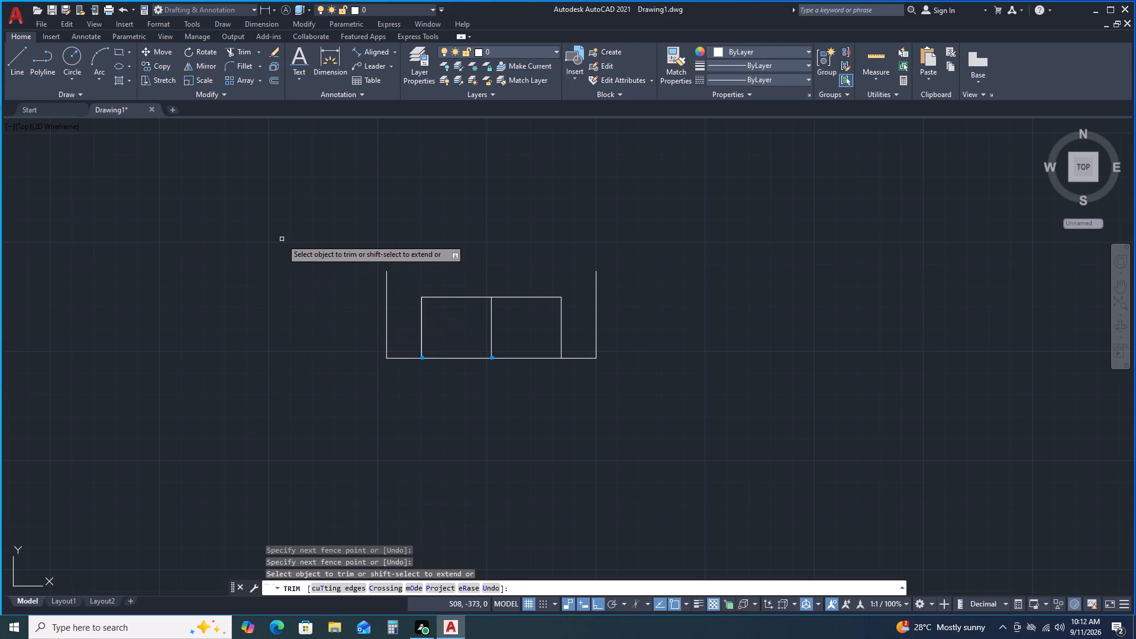
click(292, 223)
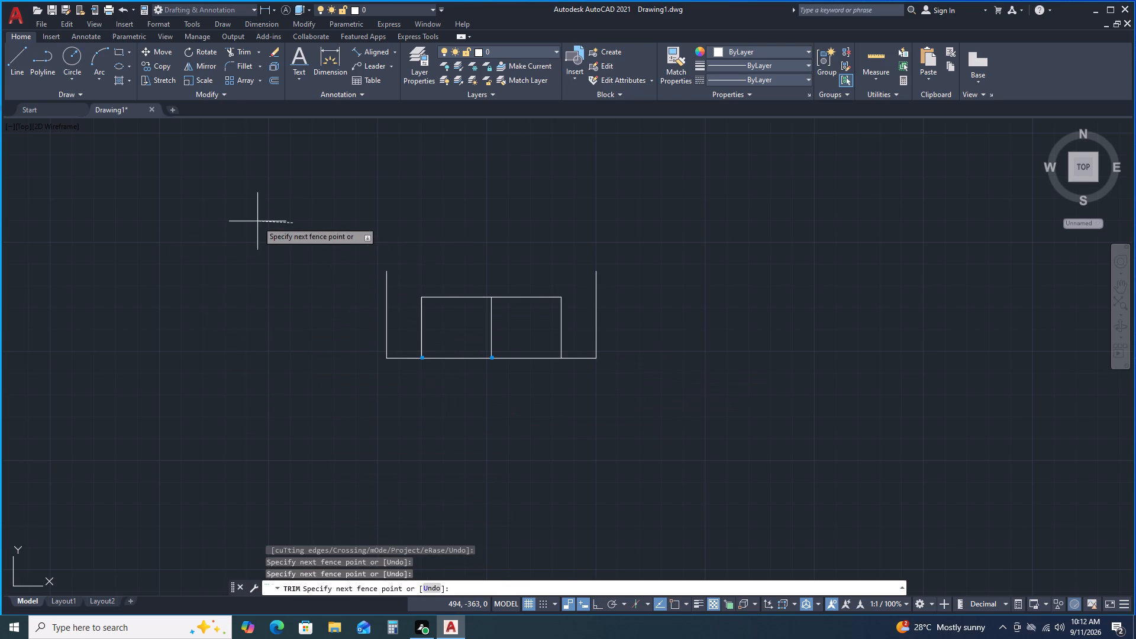
click(257, 221)
key(space)
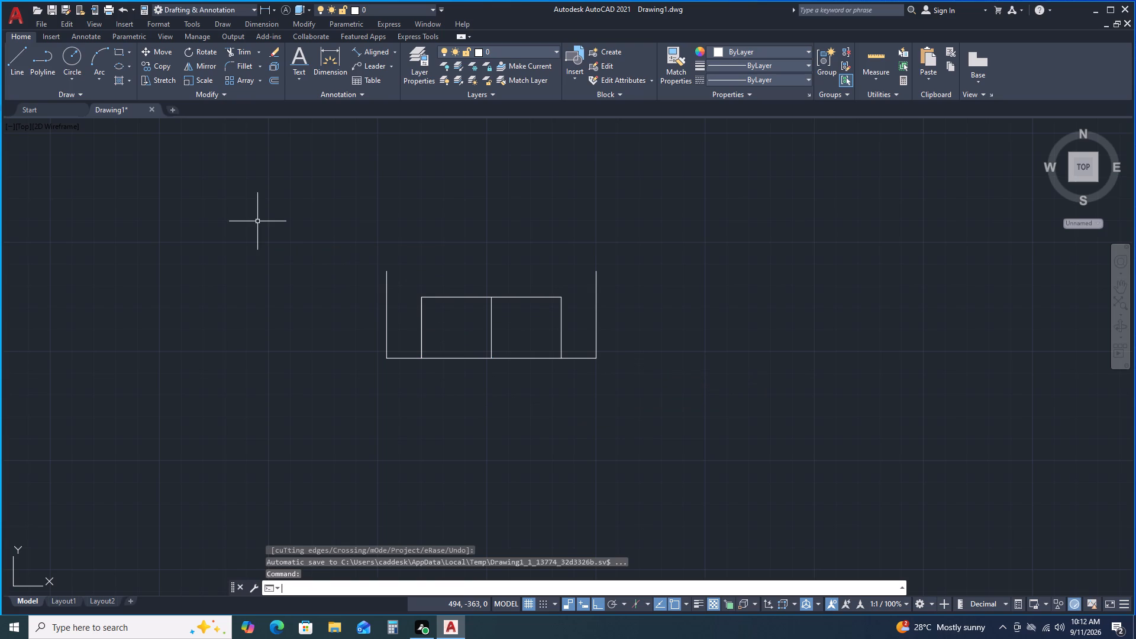
Erase all the lines of the partly drawn front view.
click(314, 202)
click(718, 401)
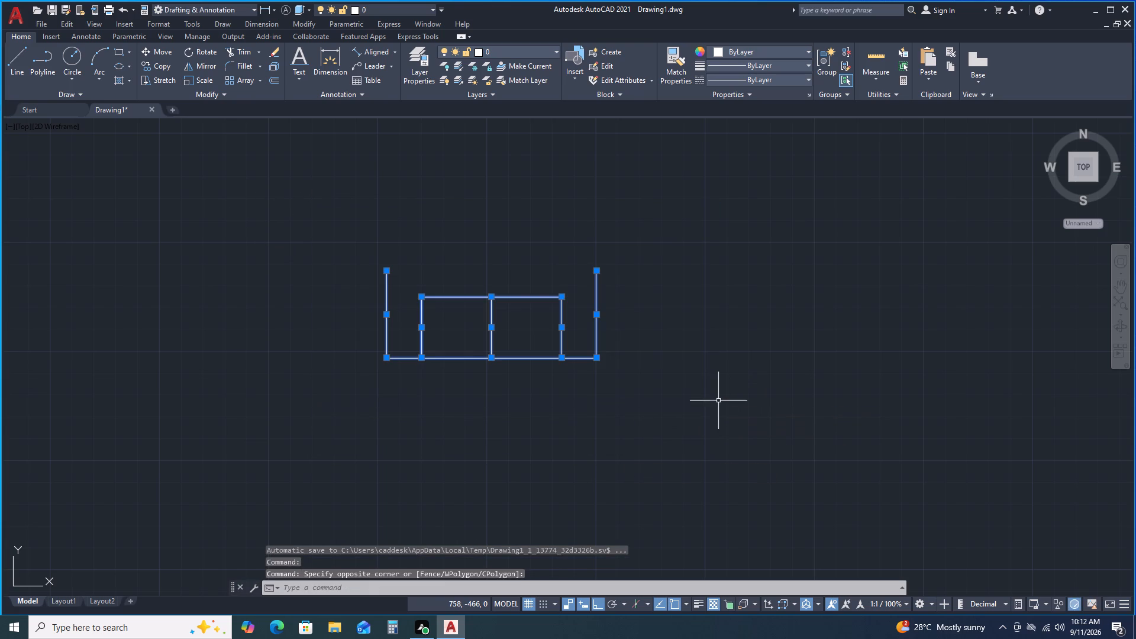
key(Delete)
Draw a closed rectangle of lines 120 mm wide and 90 mm high in the empty front-view area.
scroll(718, 401, down, 1)
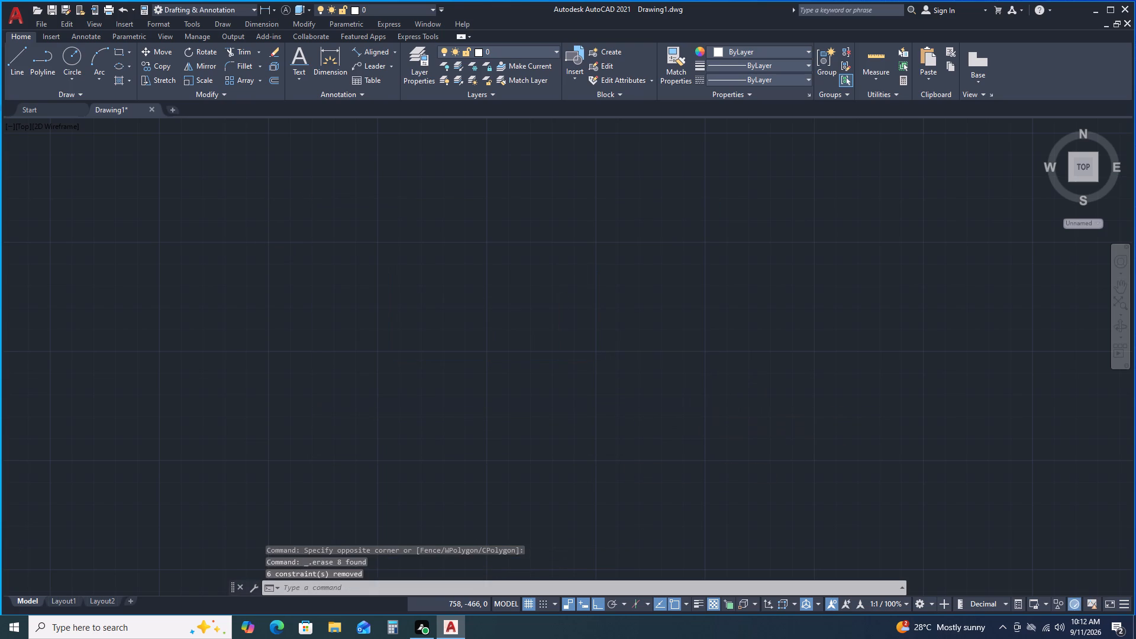
scroll(695, 394, down, 1)
middle_drag(690, 394, 643, 361)
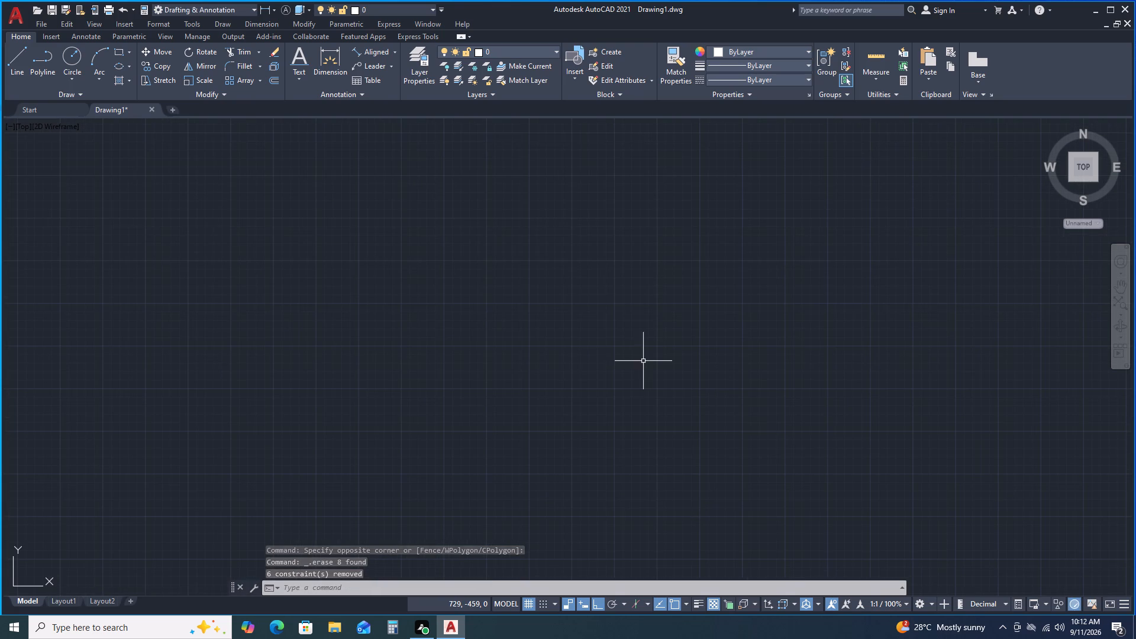
click(23, 50)
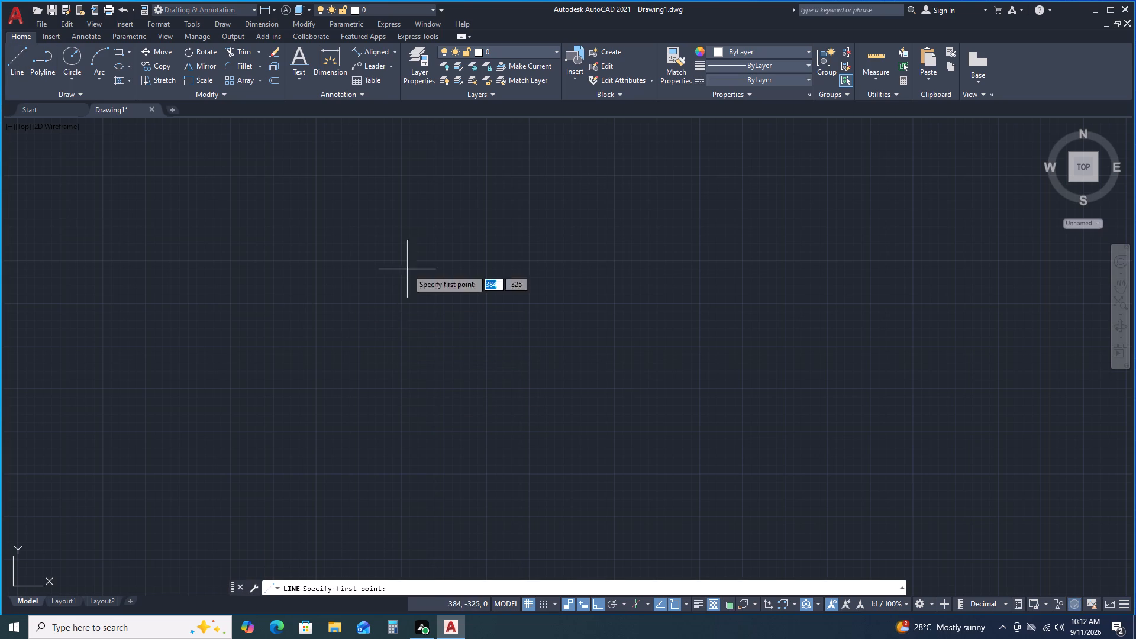
click(433, 200)
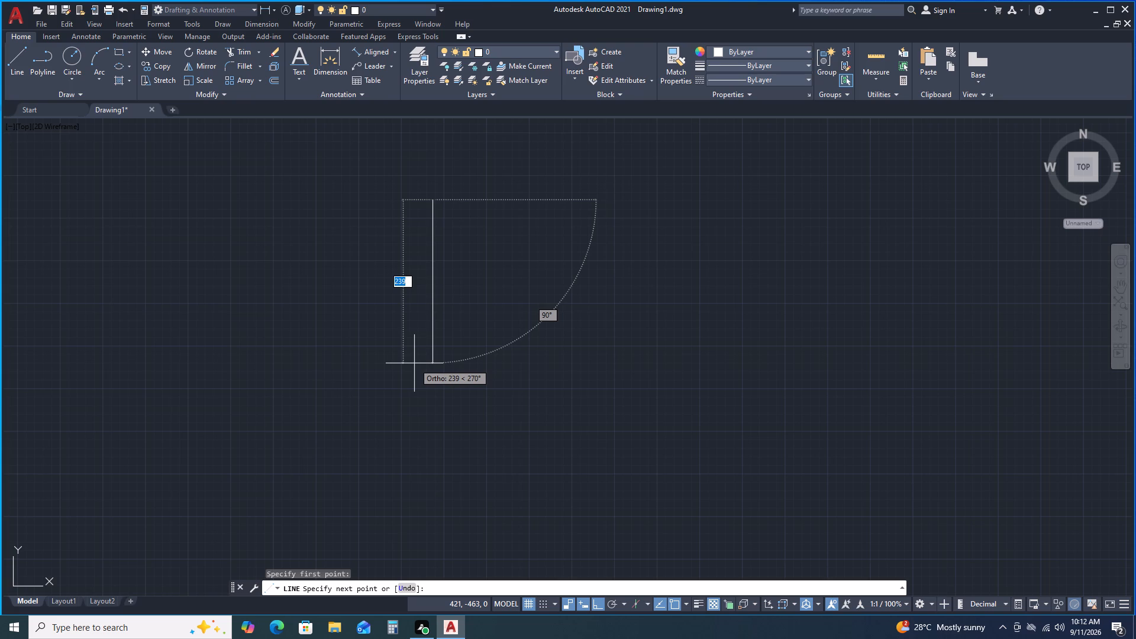
text(90)
key(Return)
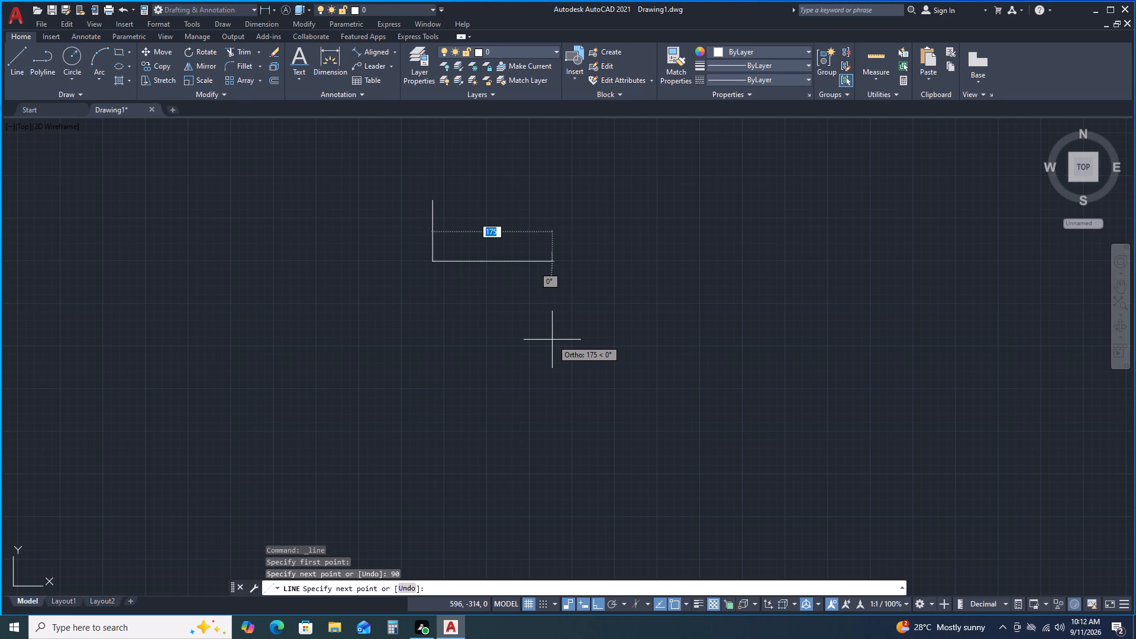
middle_drag(478, 230, 475, 331)
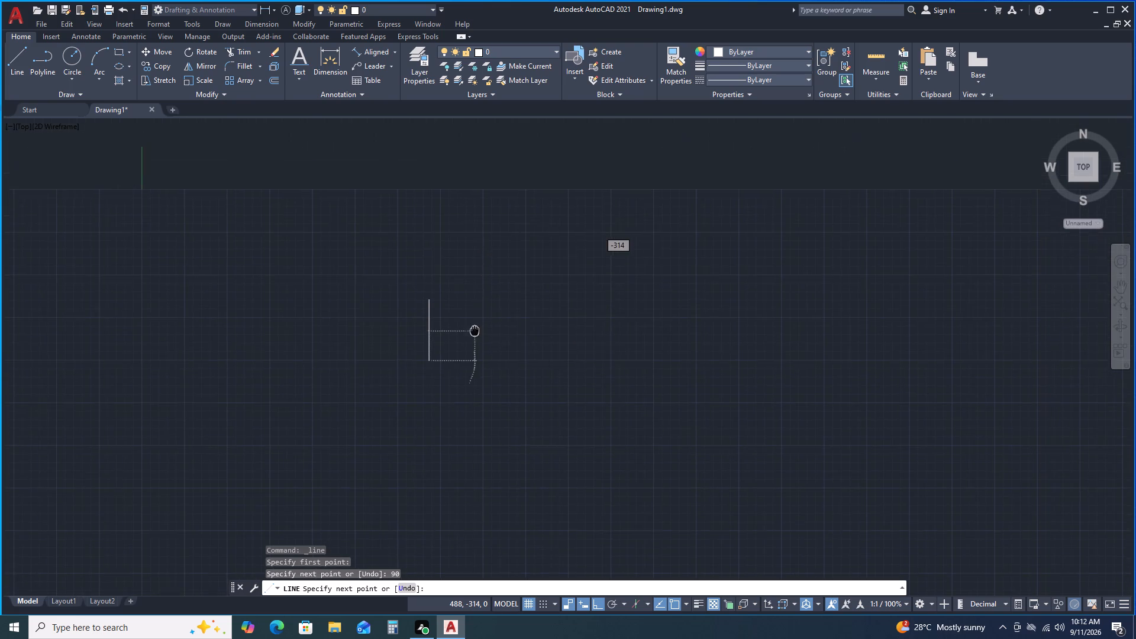
scroll(472, 332, up, 1)
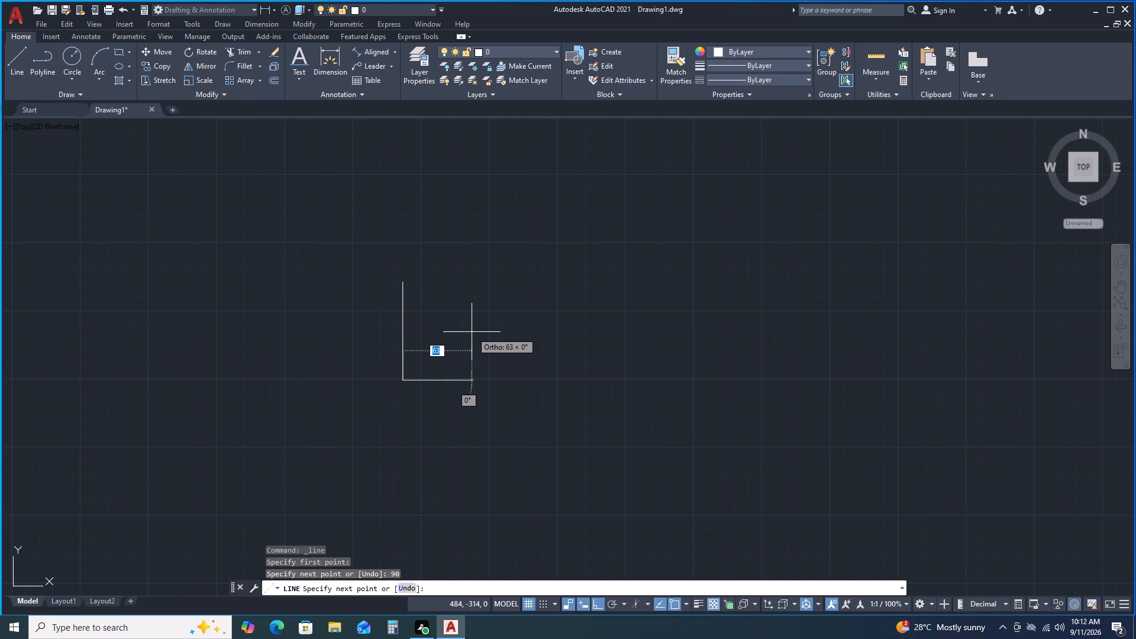
text(120)
key(Return)
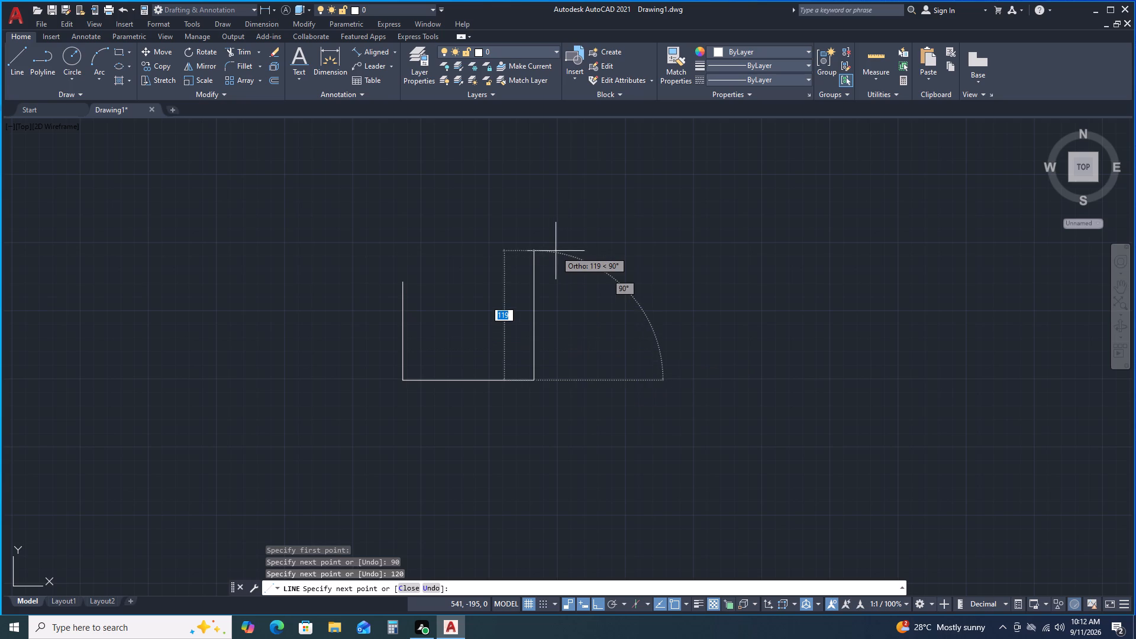
text(90)
key(Return)
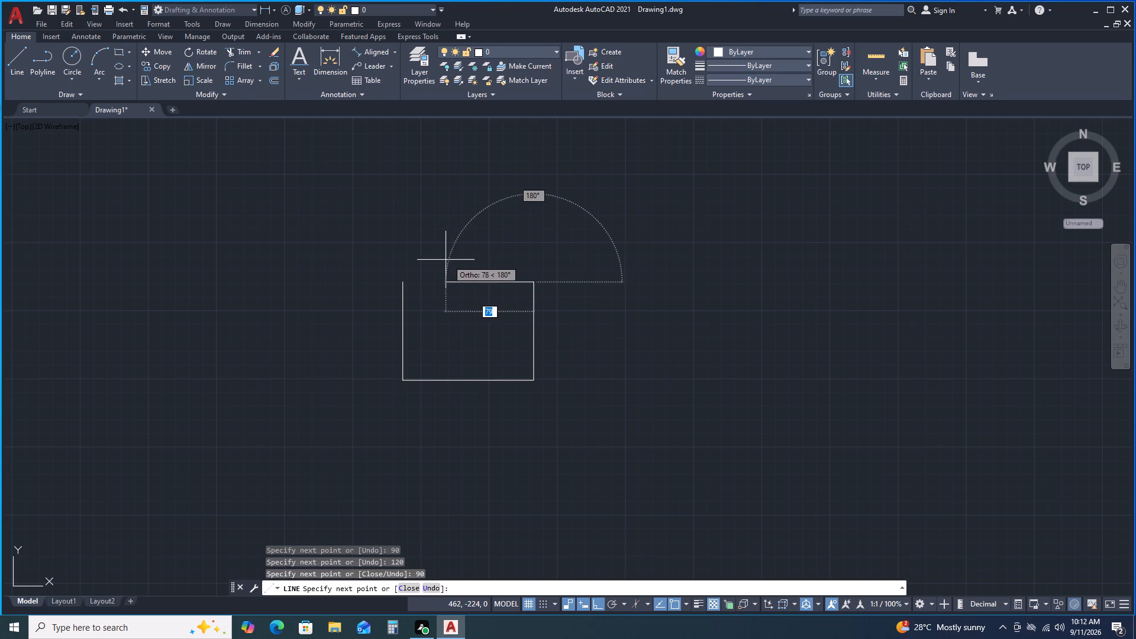
click(402, 280)
key(space)
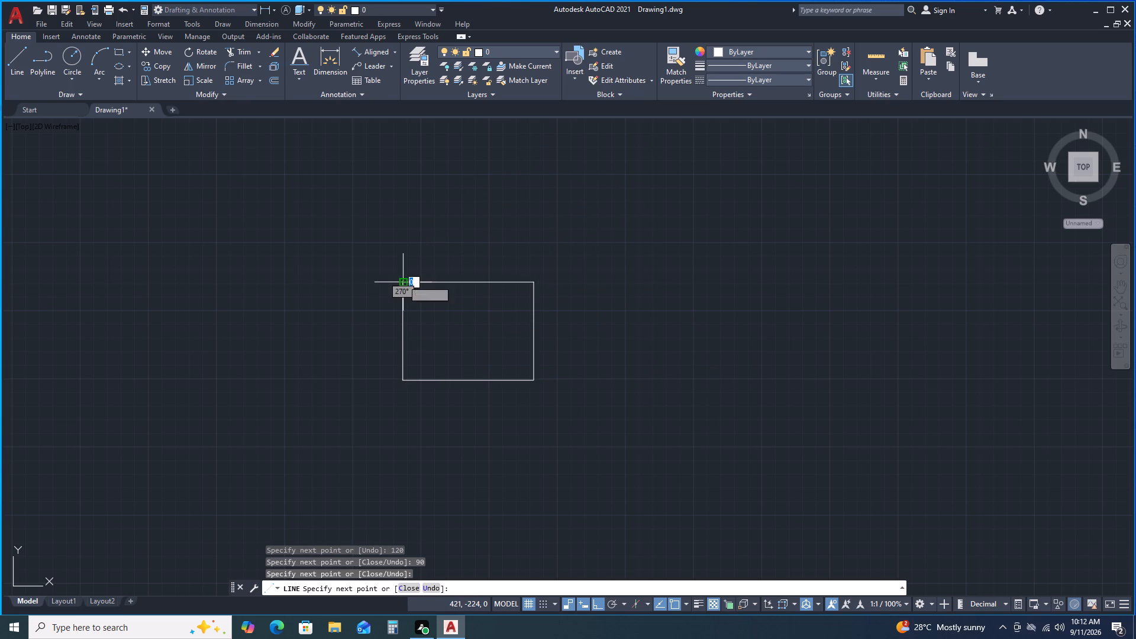
Draw a vertical centre line about 101 mm long from above the top edge's midpoint to the bottom edge's midpoint.
scroll(481, 358, up, 1)
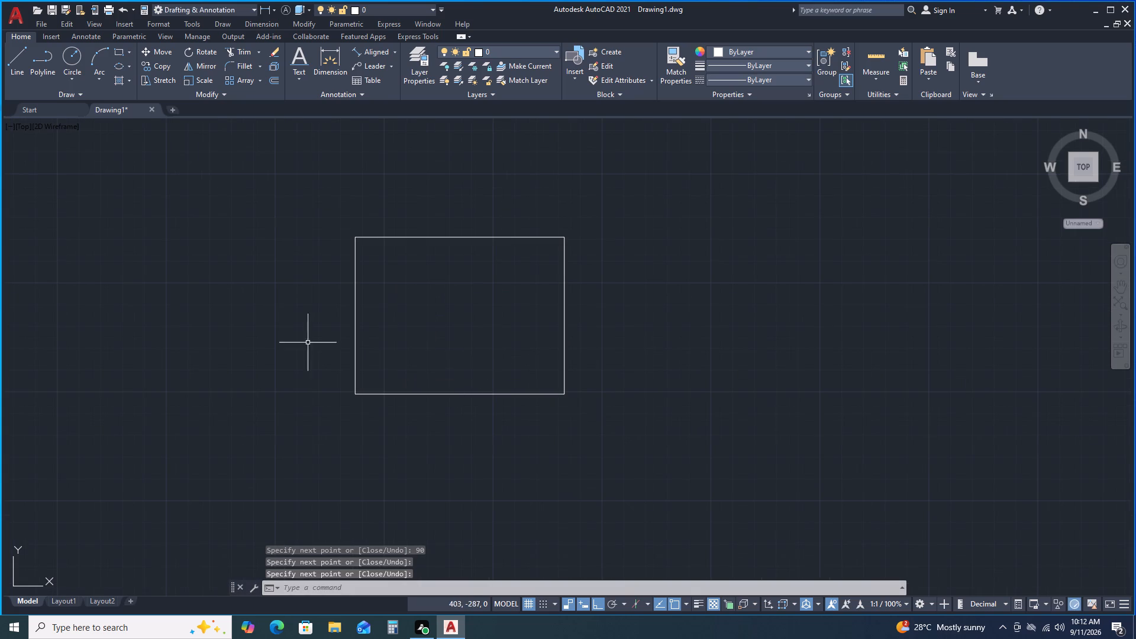
click(24, 65)
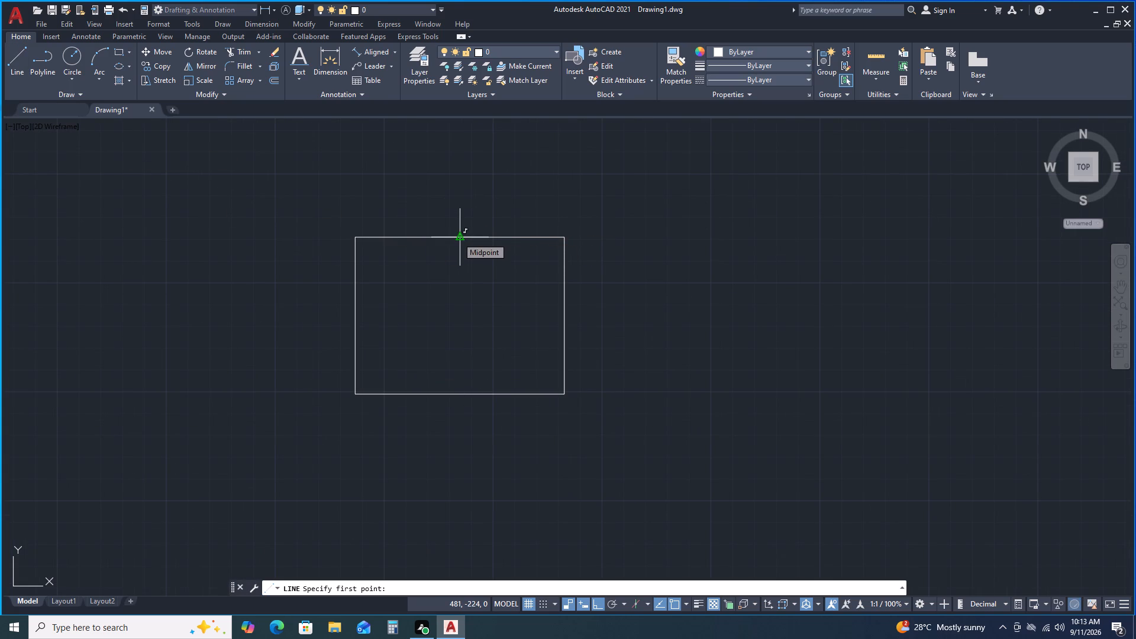
click(459, 218)
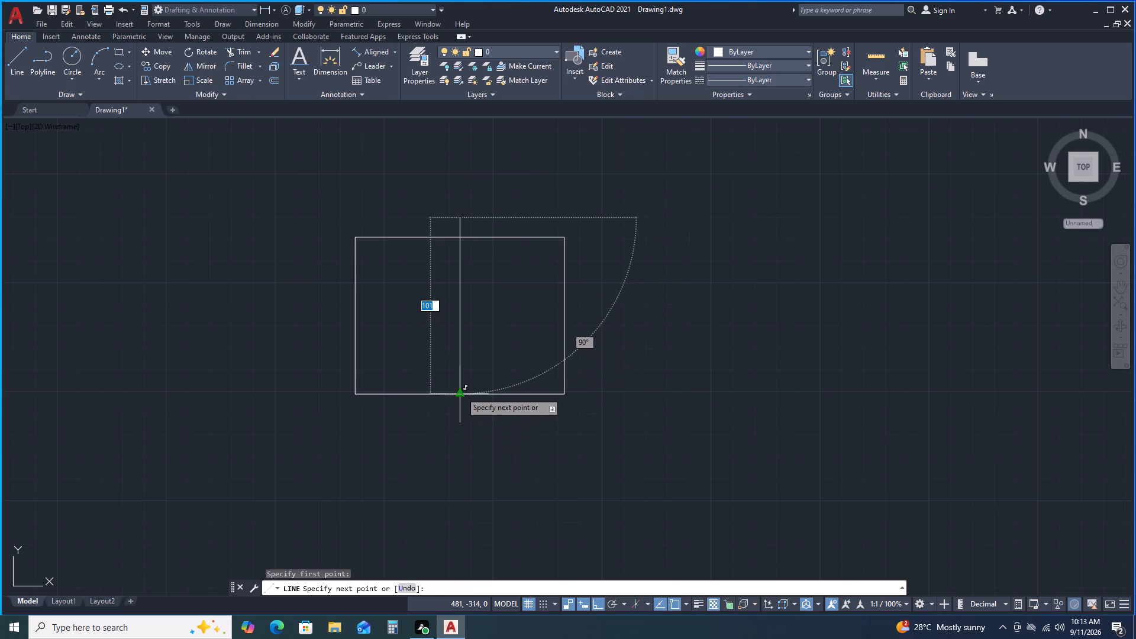
click(461, 392)
key(space)
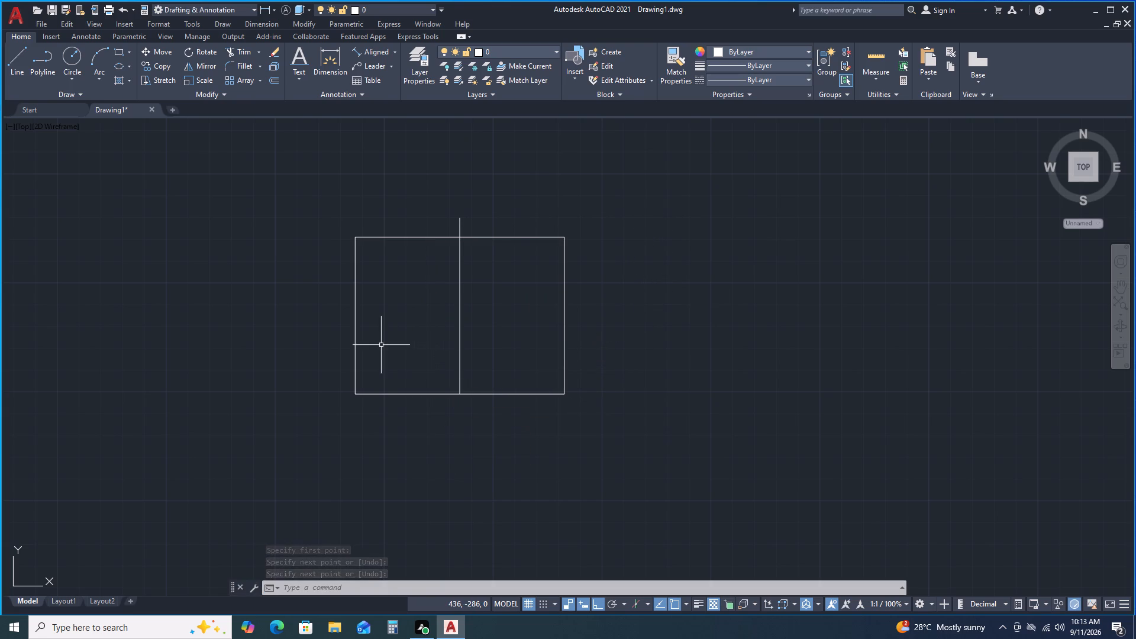
Copy the rectangle's bottom edge 40 mm upward, using its left endpoint as the base point.
click(376, 393)
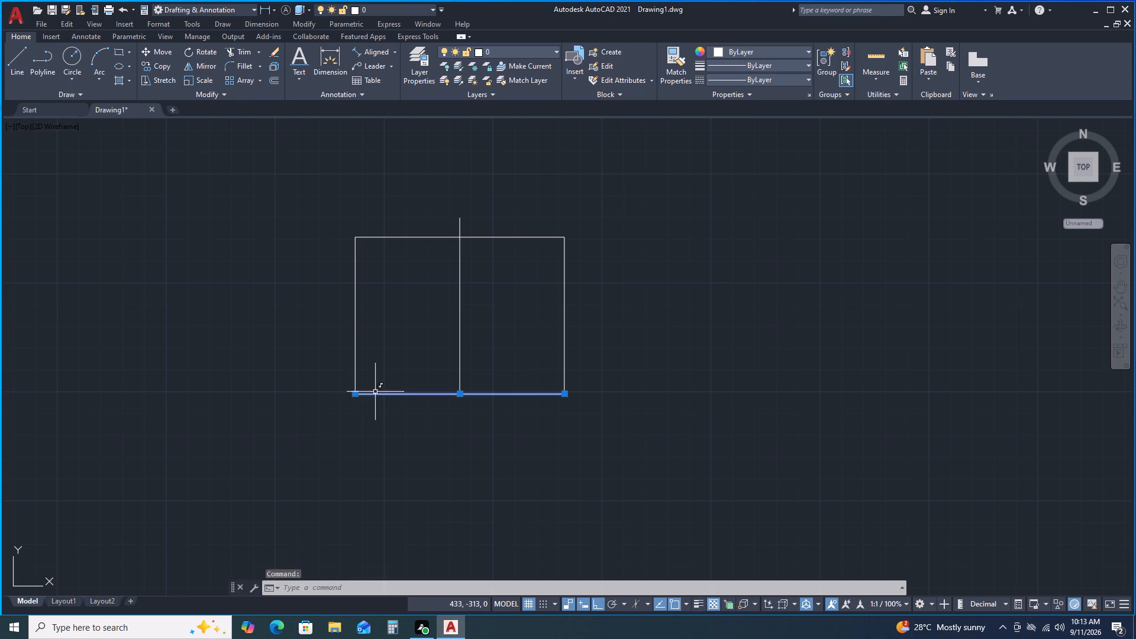
right_click(405, 326)
click(417, 428)
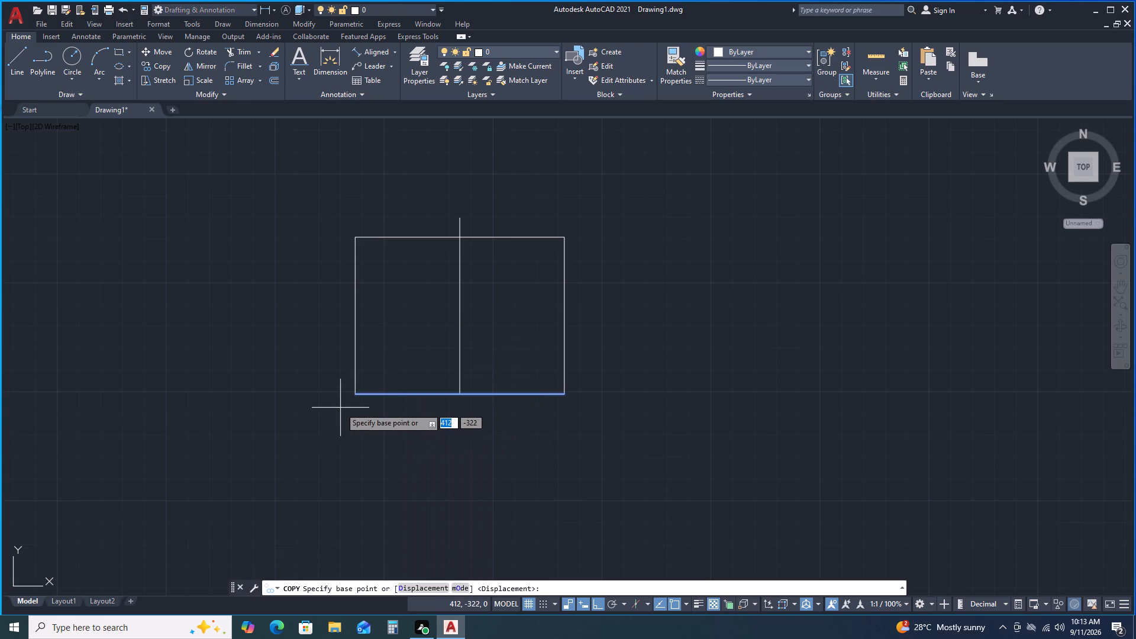
click(356, 398)
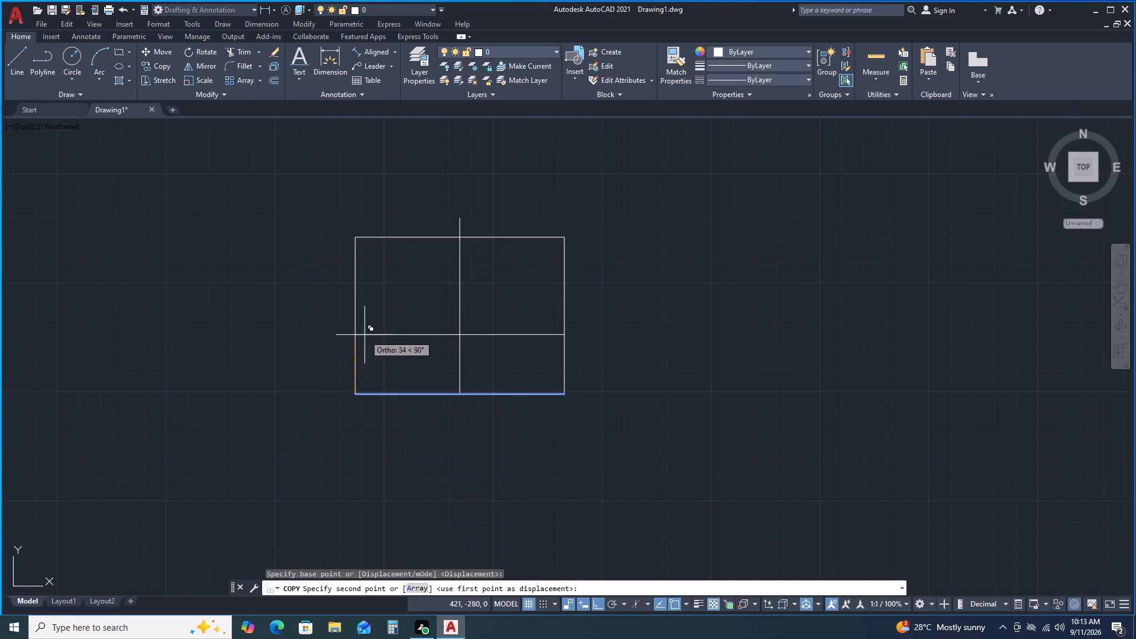
text(40)
key(Return)
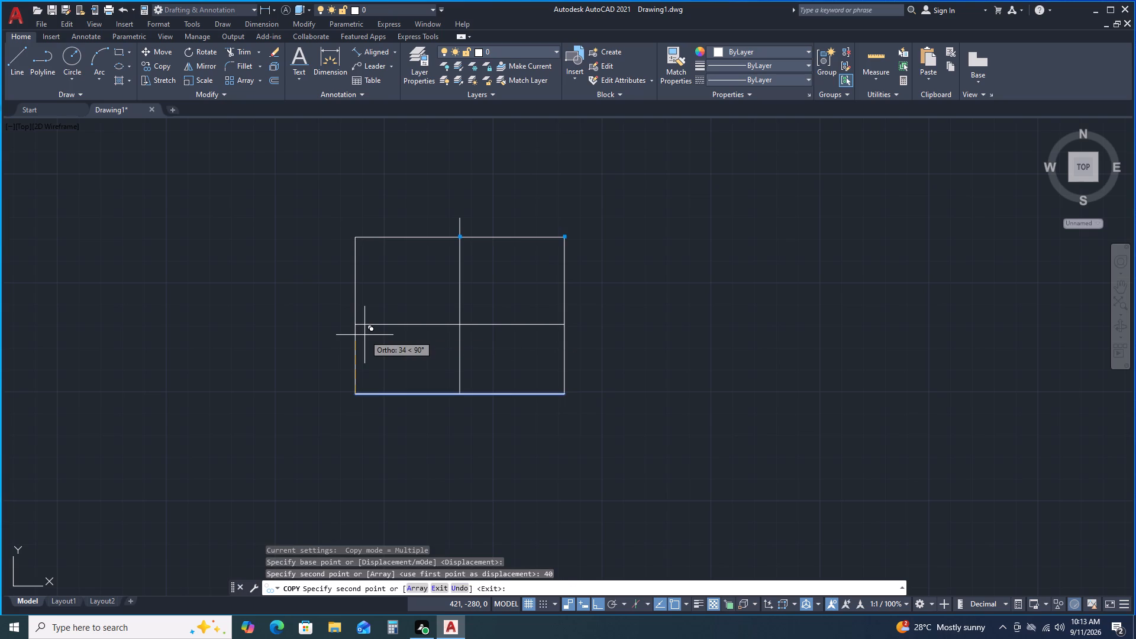
key(space)
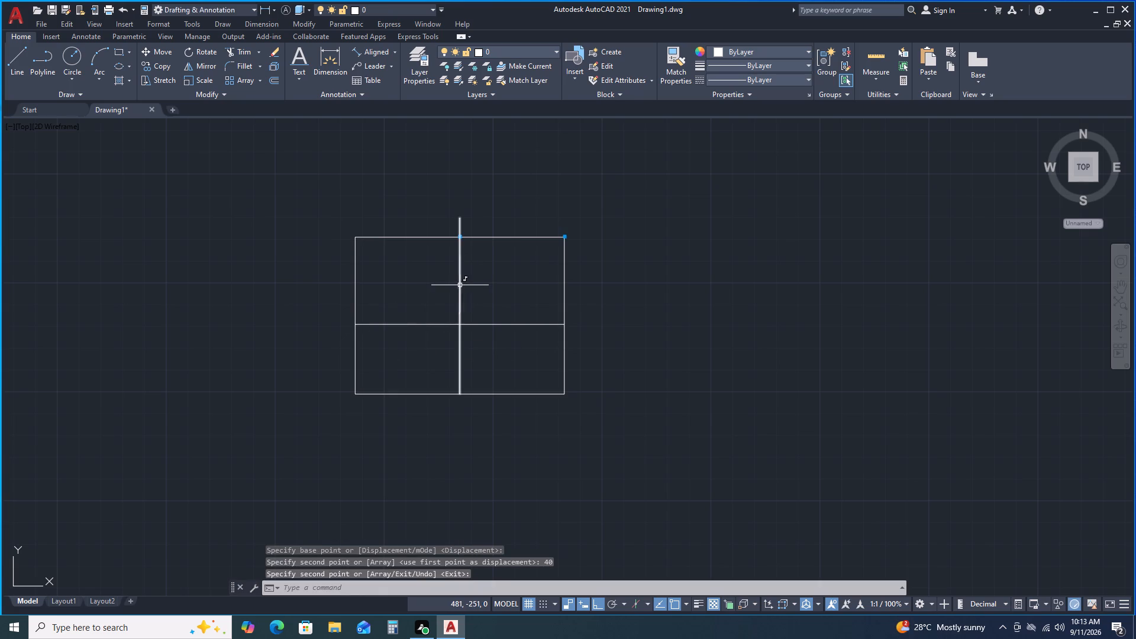
Trim the part of the vertical centre line that sticks out above the rectangle's top edge.
click(249, 58)
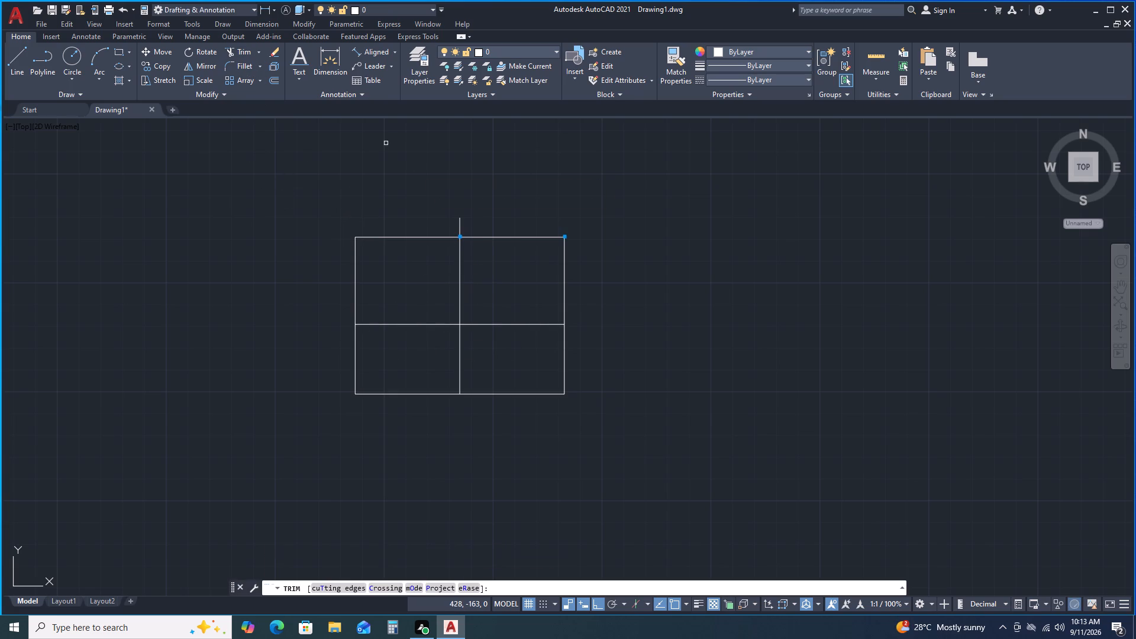
click(460, 228)
key(space)
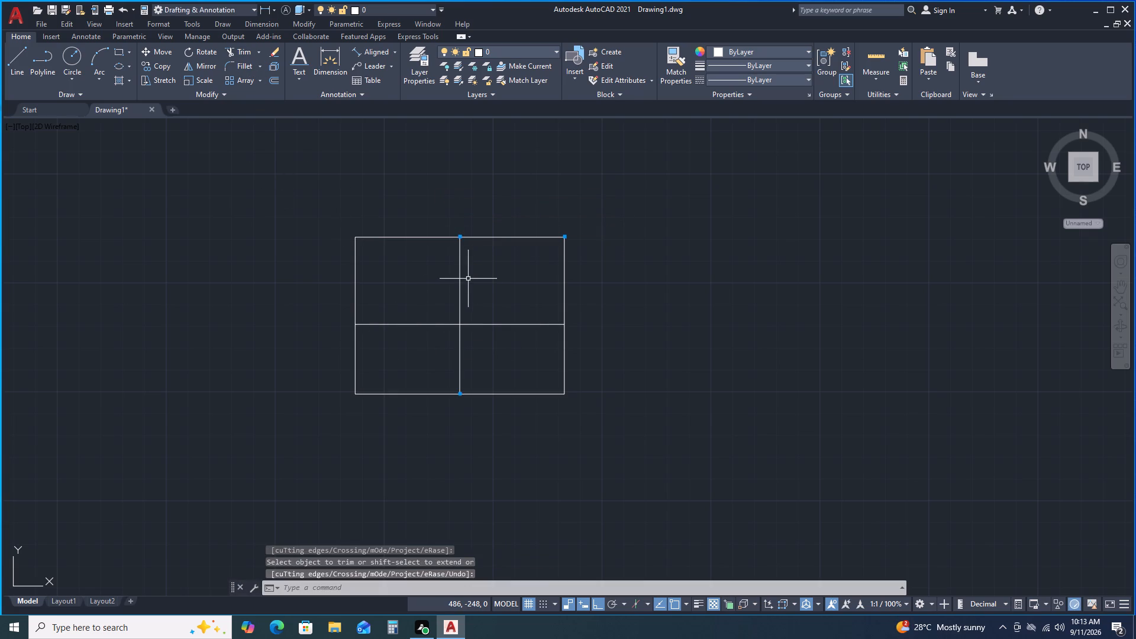
Copy the vertical centre line 40 mm to each side, using its lower endpoint as the base point.
click(460, 279)
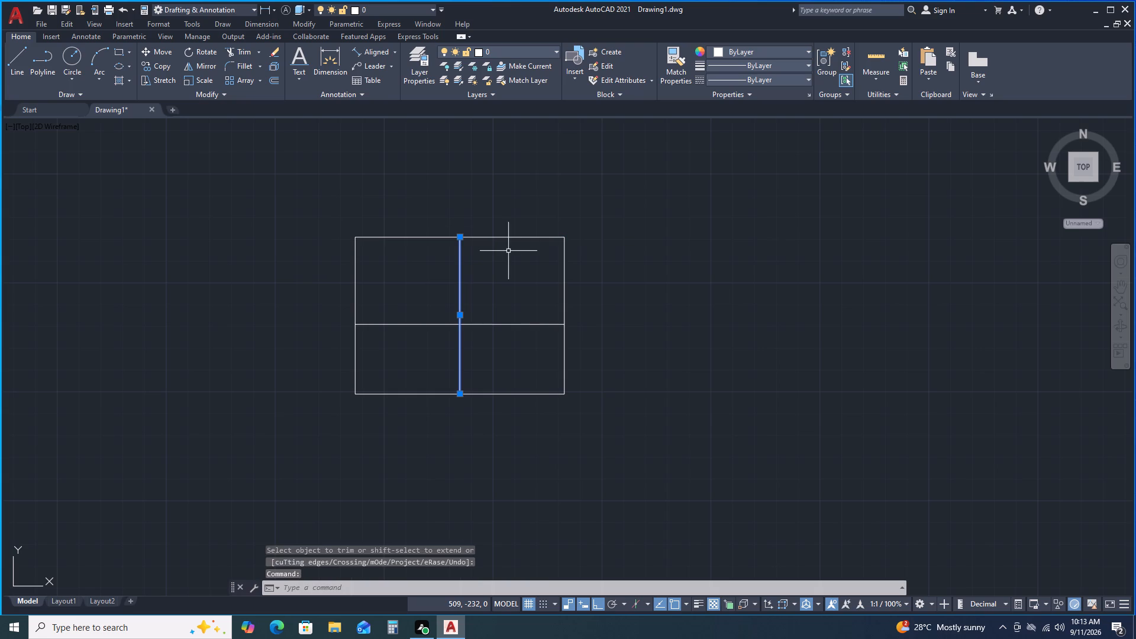
right_click(508, 275)
click(539, 370)
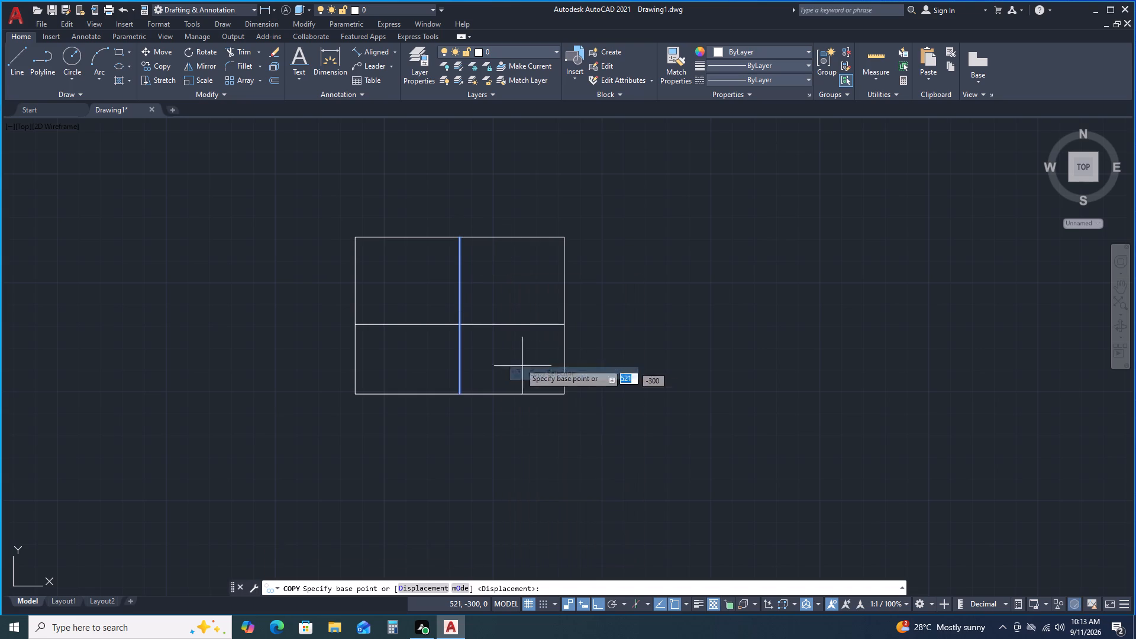
click(457, 393)
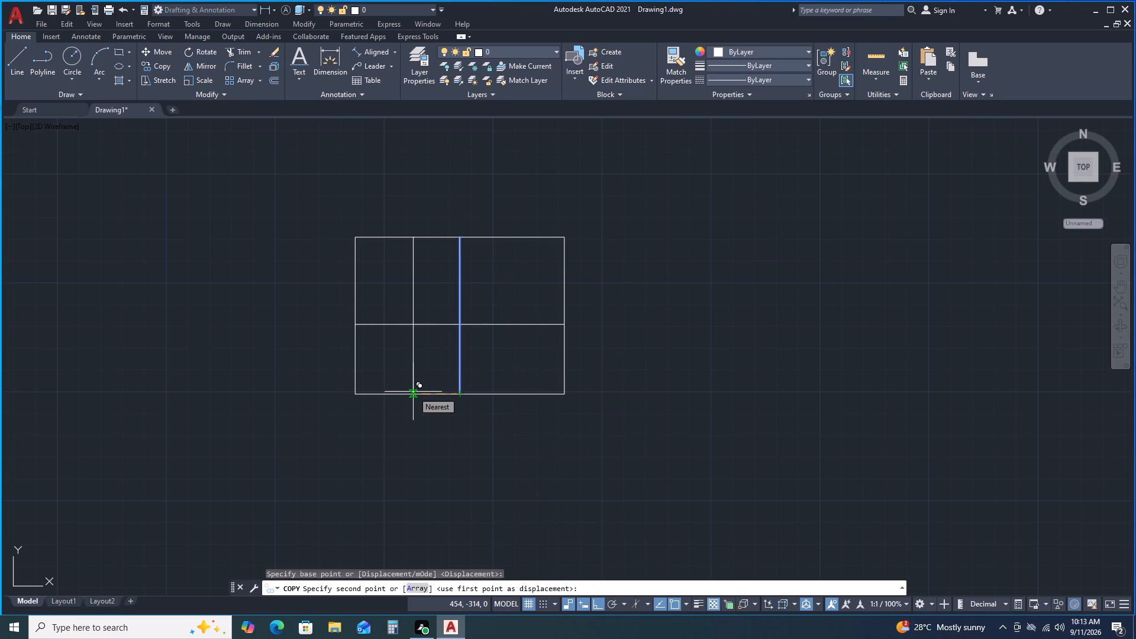
text(40)
key(Return)
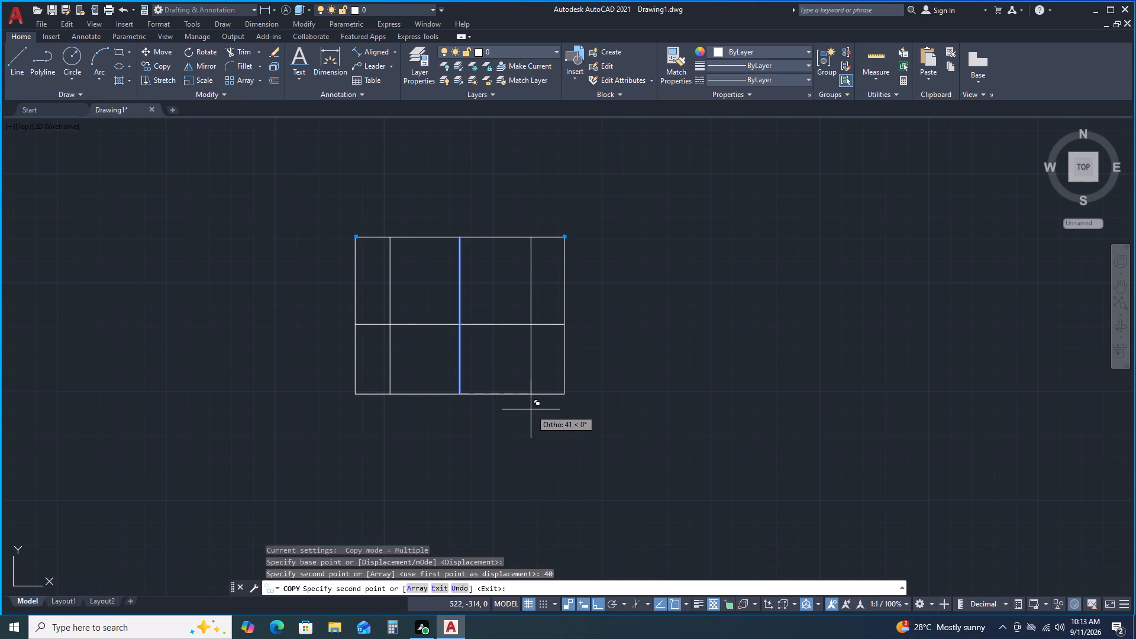
text(40)
key(Return)
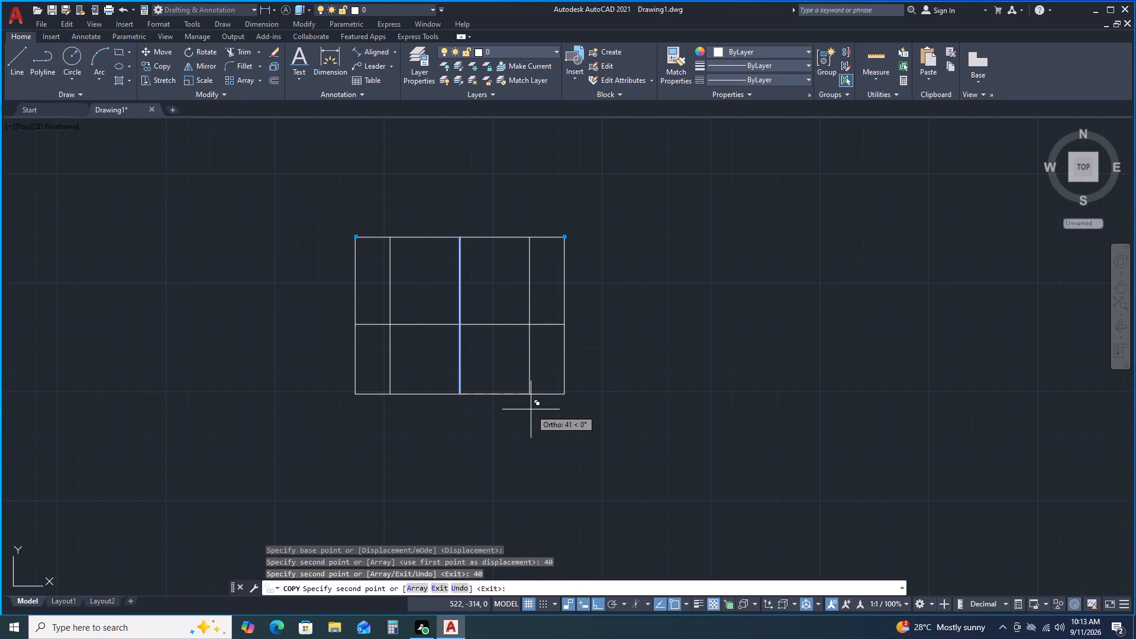
key(space)
scroll(434, 304, up, 1)
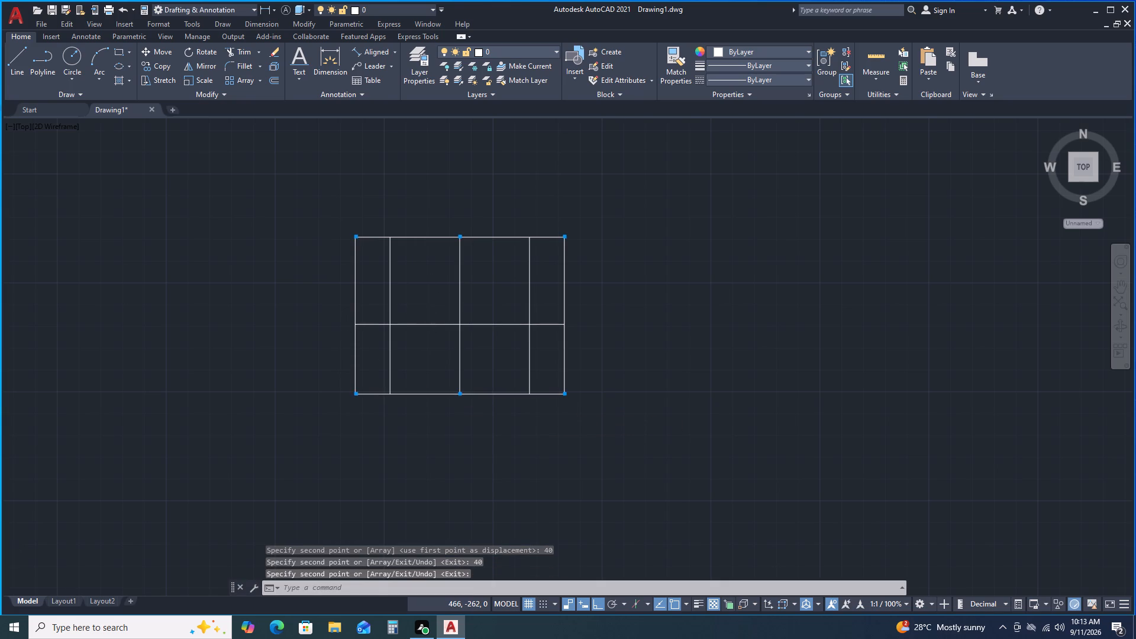
scroll(434, 304, up, 1)
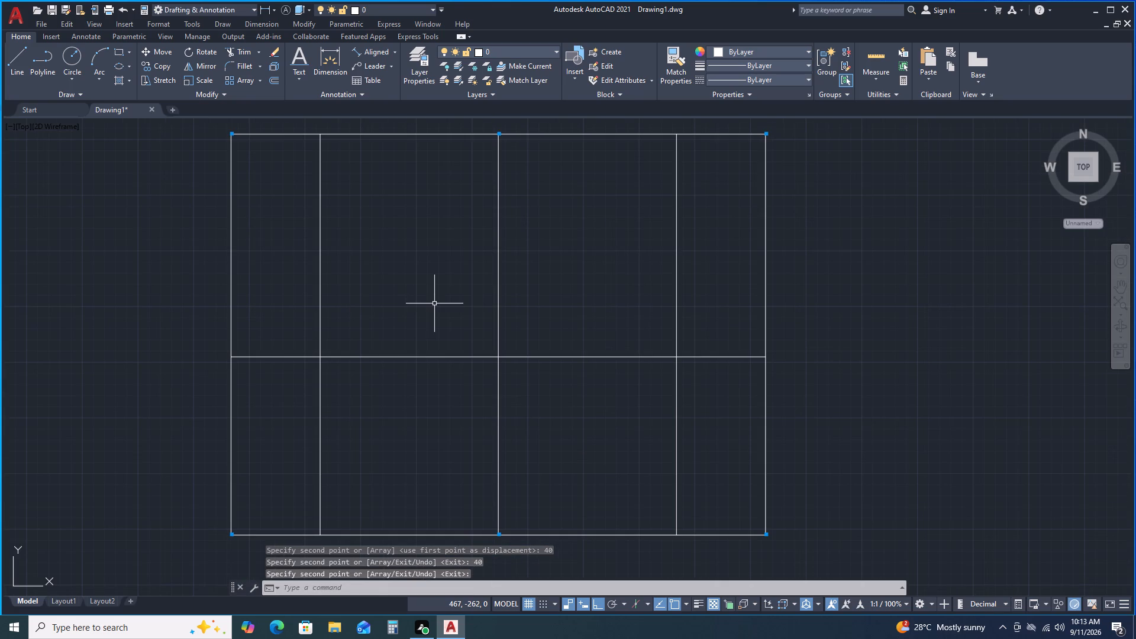
Copy the inner horizontal line 16 mm upward and 16 mm downward, using its midpoint on the vertical centre line as the base point.
scroll(434, 304, down, 1)
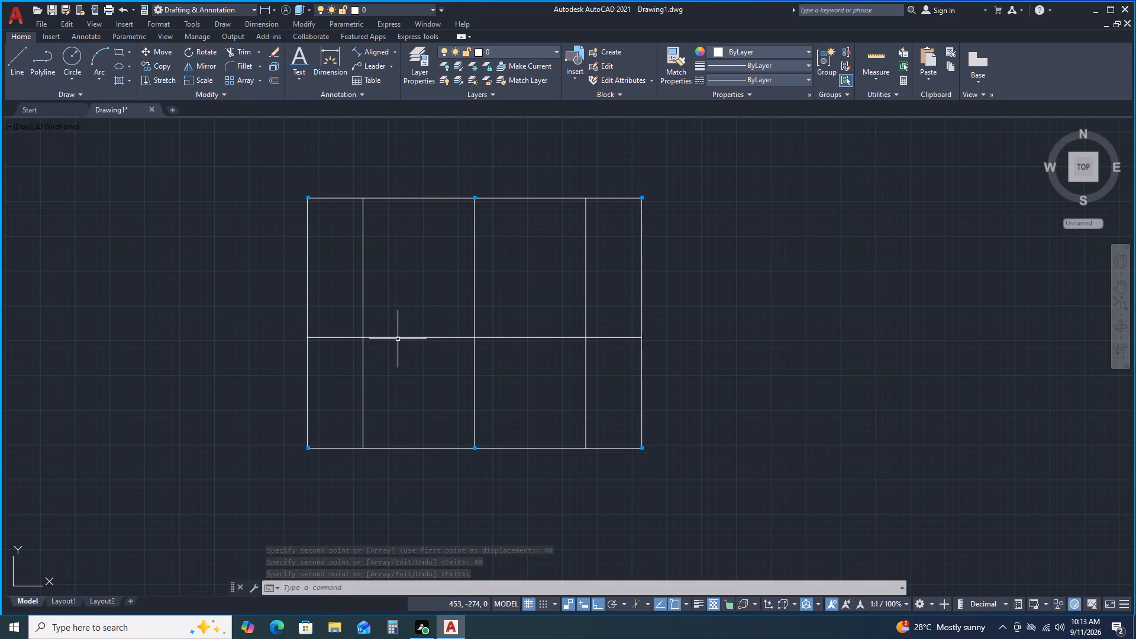
click(413, 351)
click(413, 312)
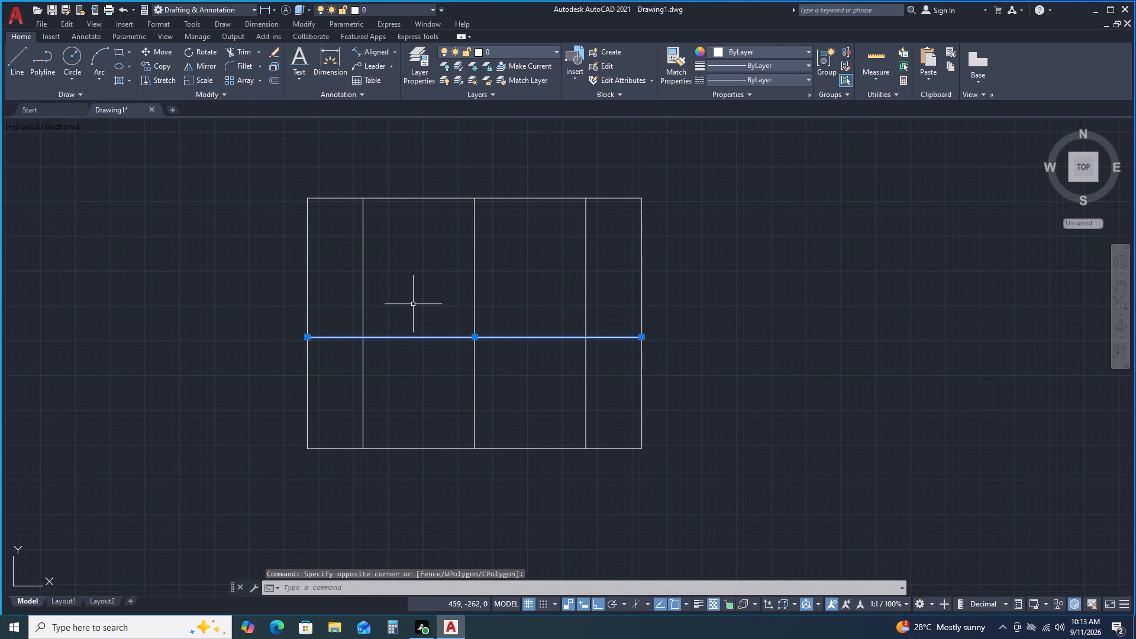
right_click(413, 304)
click(448, 405)
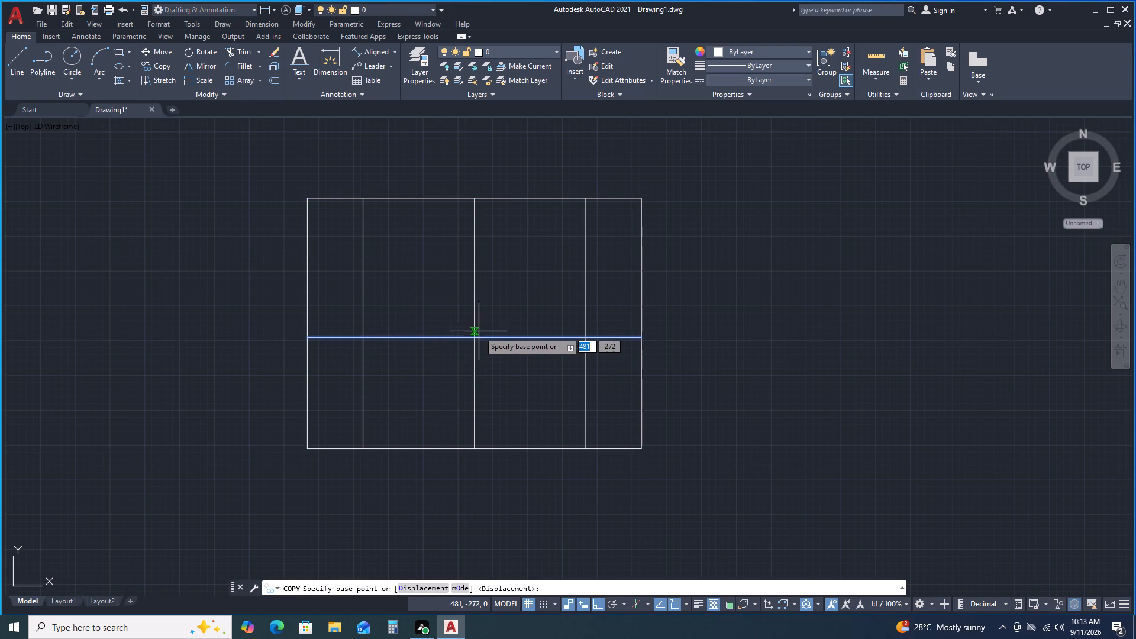
click(476, 335)
text(16)
key(Return)
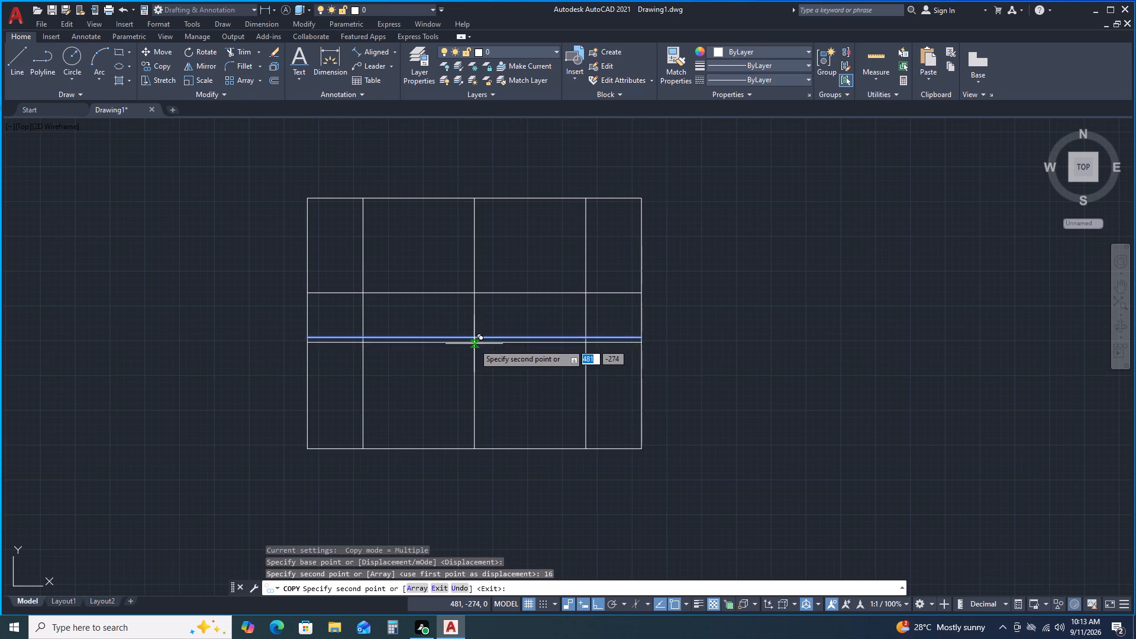
text(16)
key(Return)
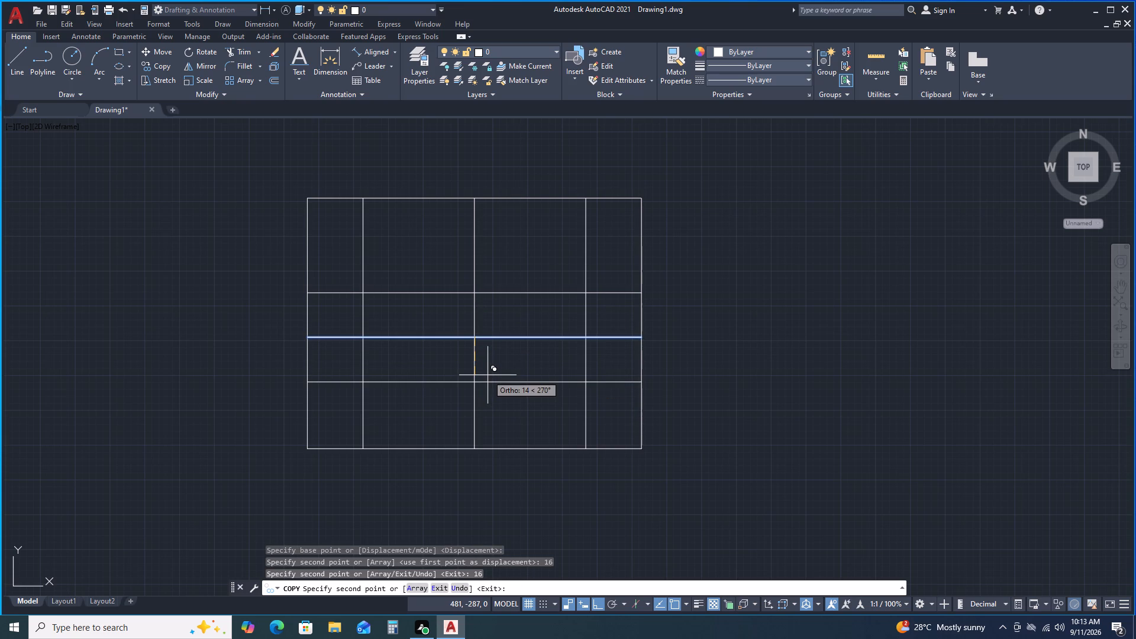
key(space)
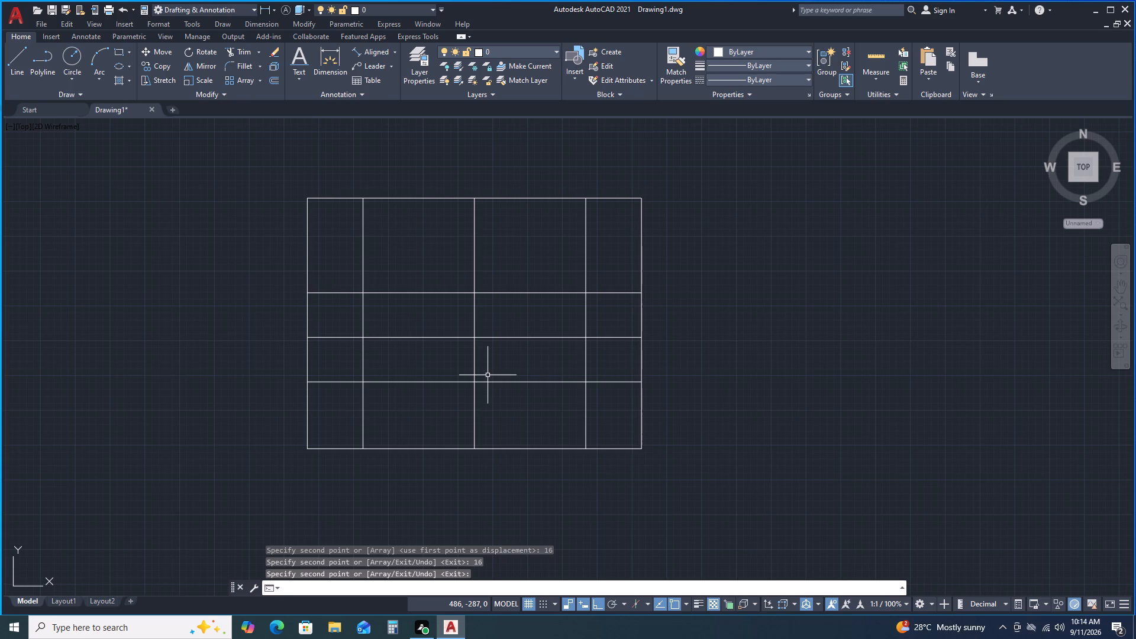
Copy the rectangle's top edge 15 mm downward, using its midpoint as the base point.
click(499, 199)
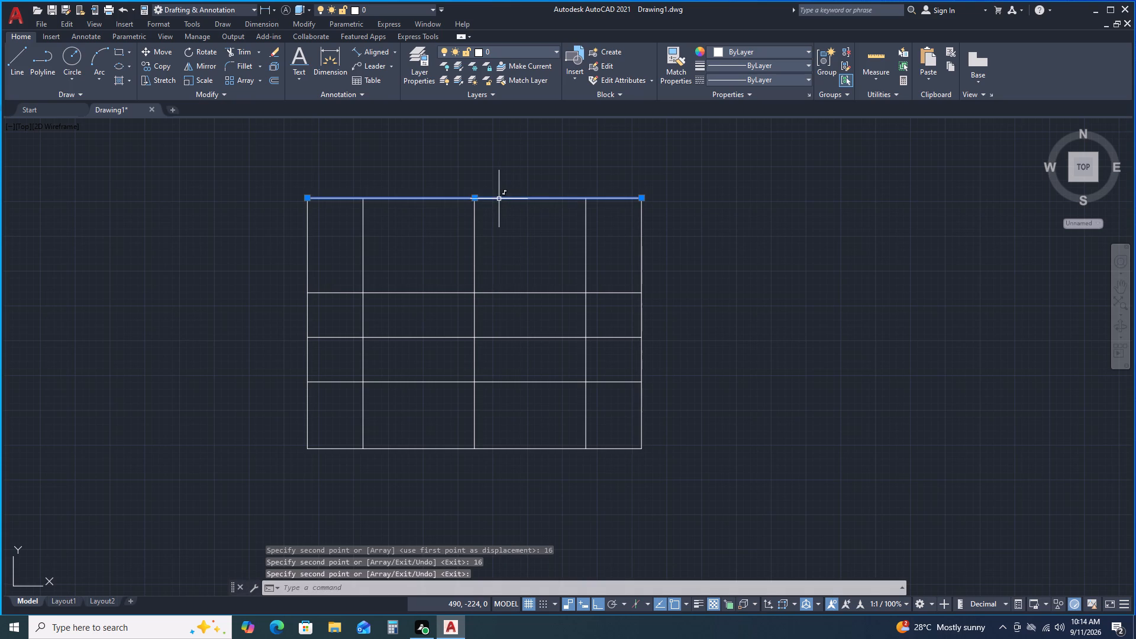
right_click(499, 199)
click(548, 297)
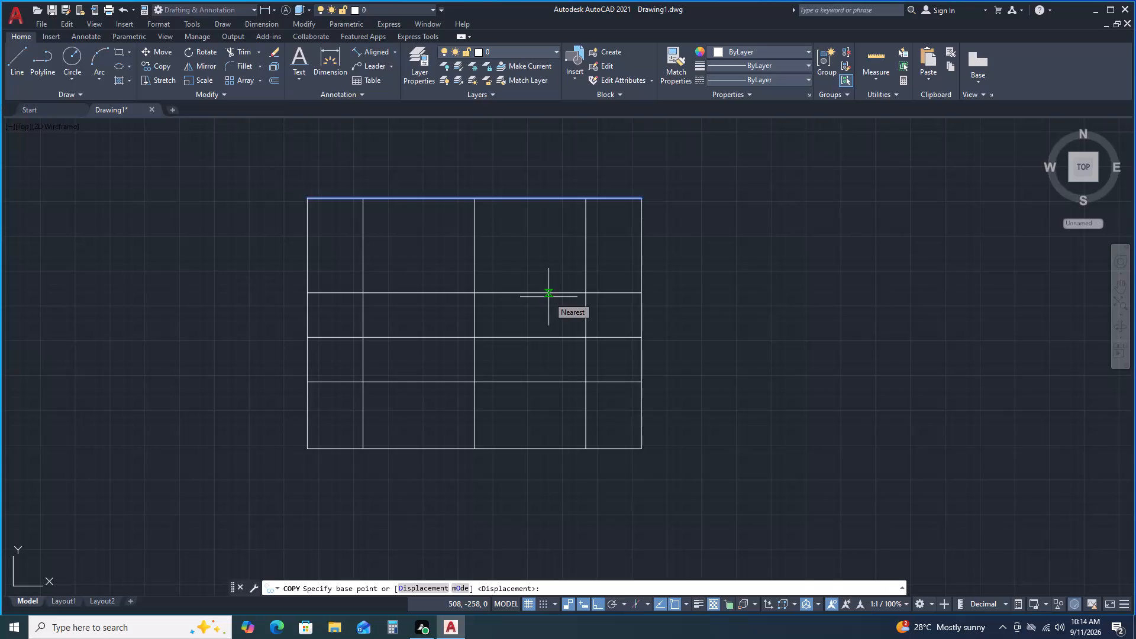
click(474, 200)
text(15)
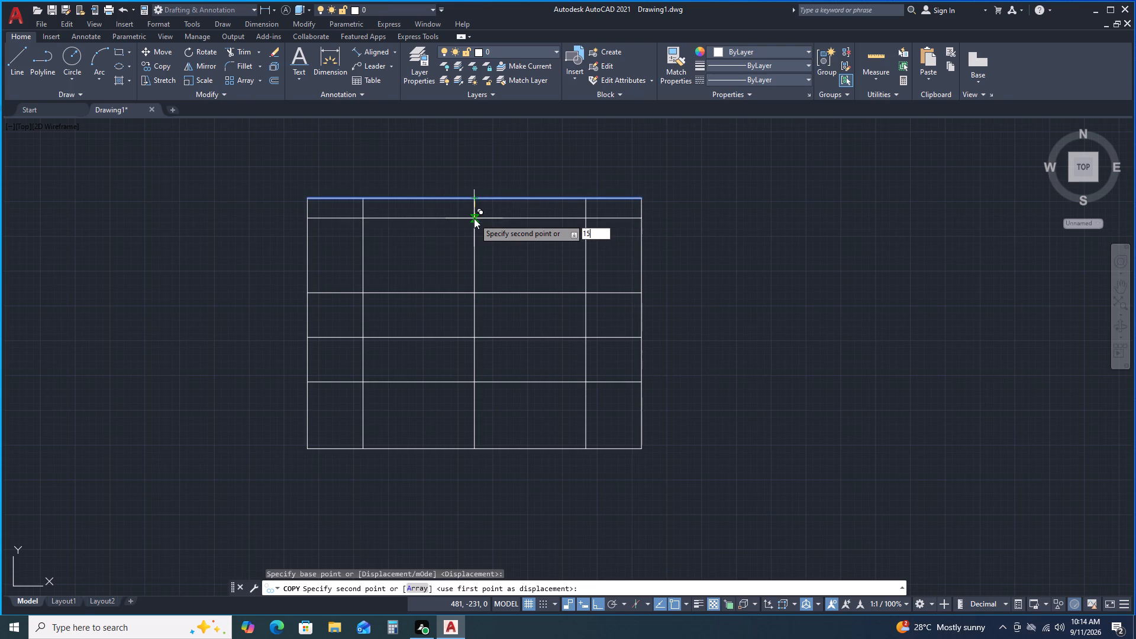
key(Return)
key(space)
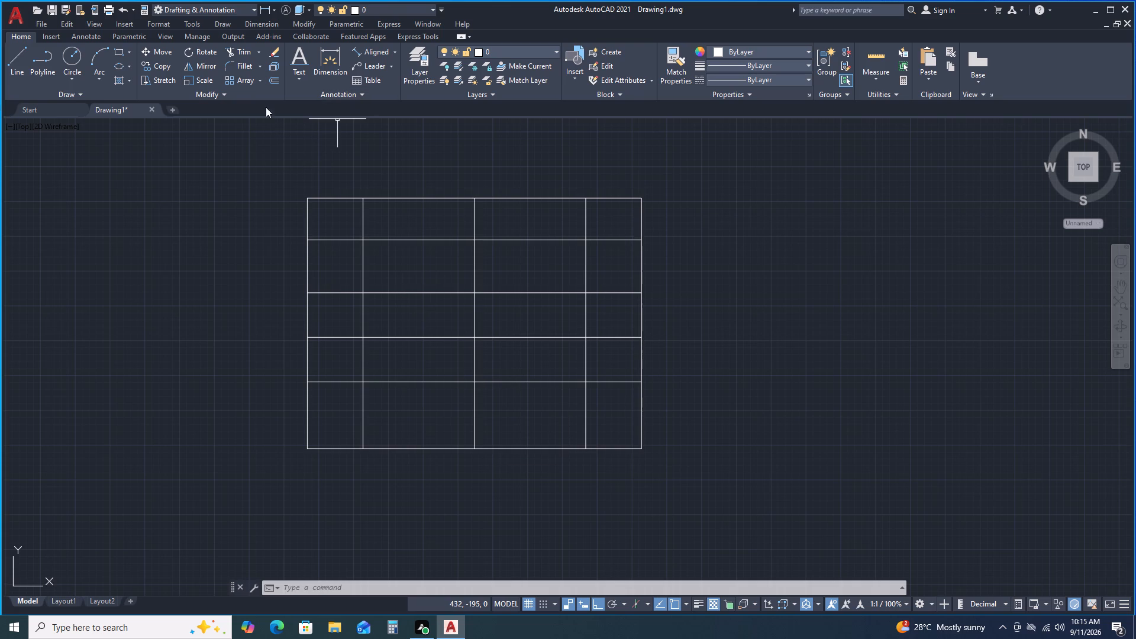
Trim the overhanging ends of the 15 mm copy and the two inner verticals so they form square upper corners.
click(241, 53)
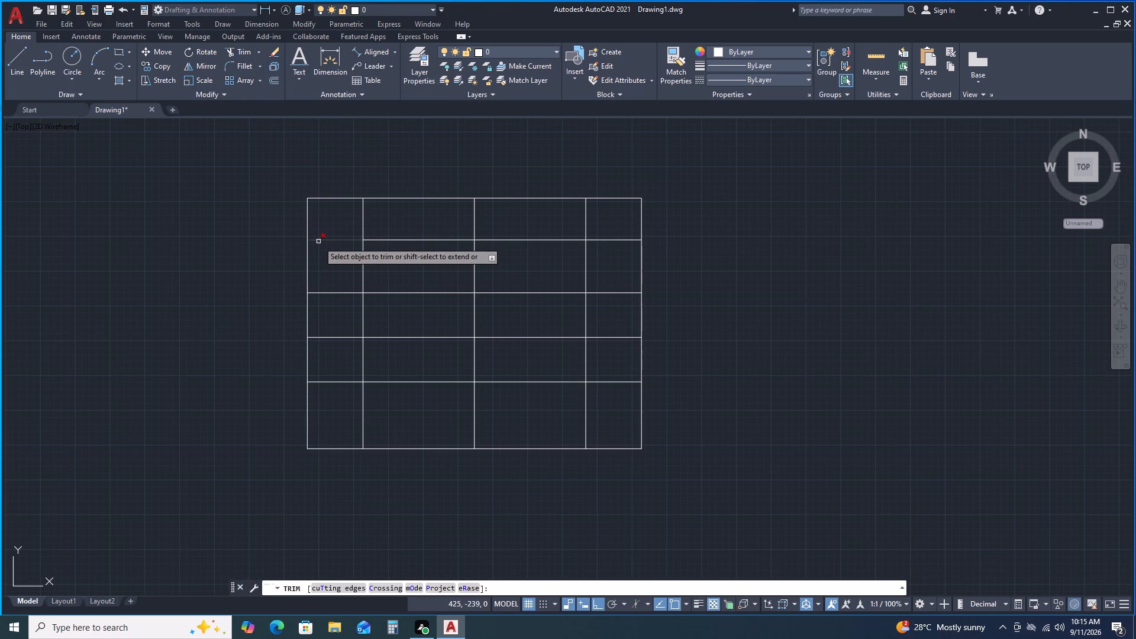
click(363, 221)
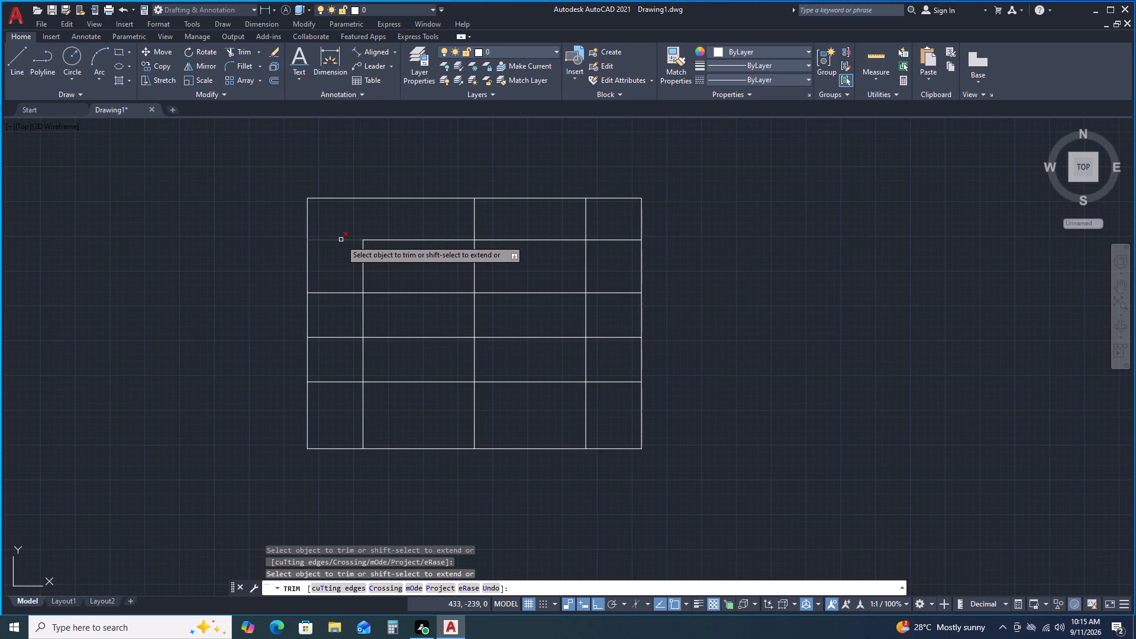
click(341, 240)
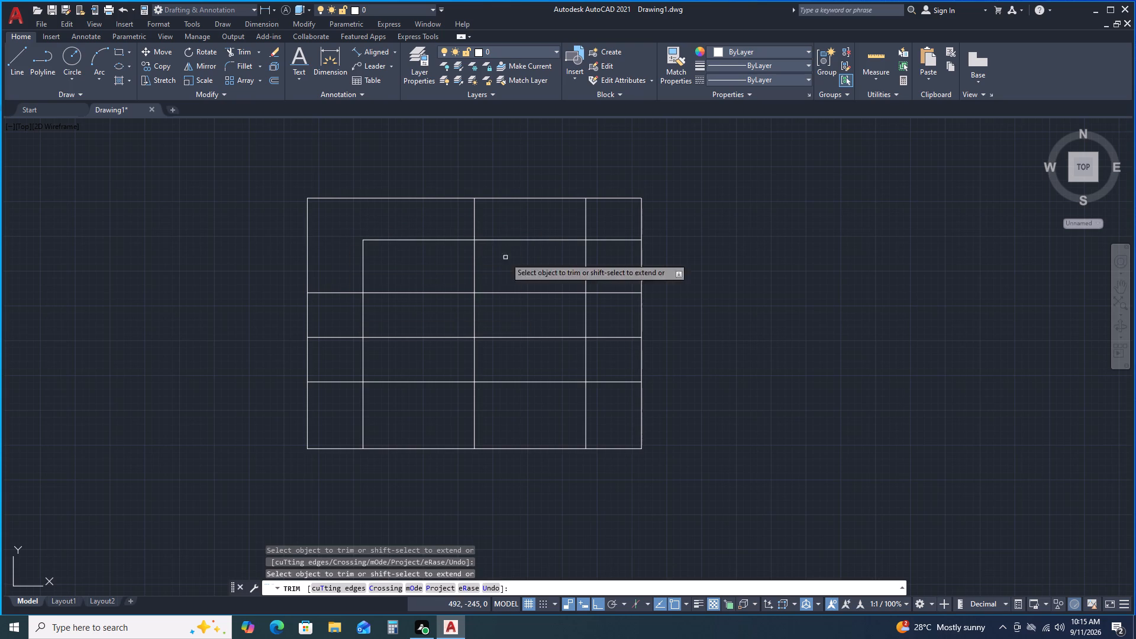
click(605, 240)
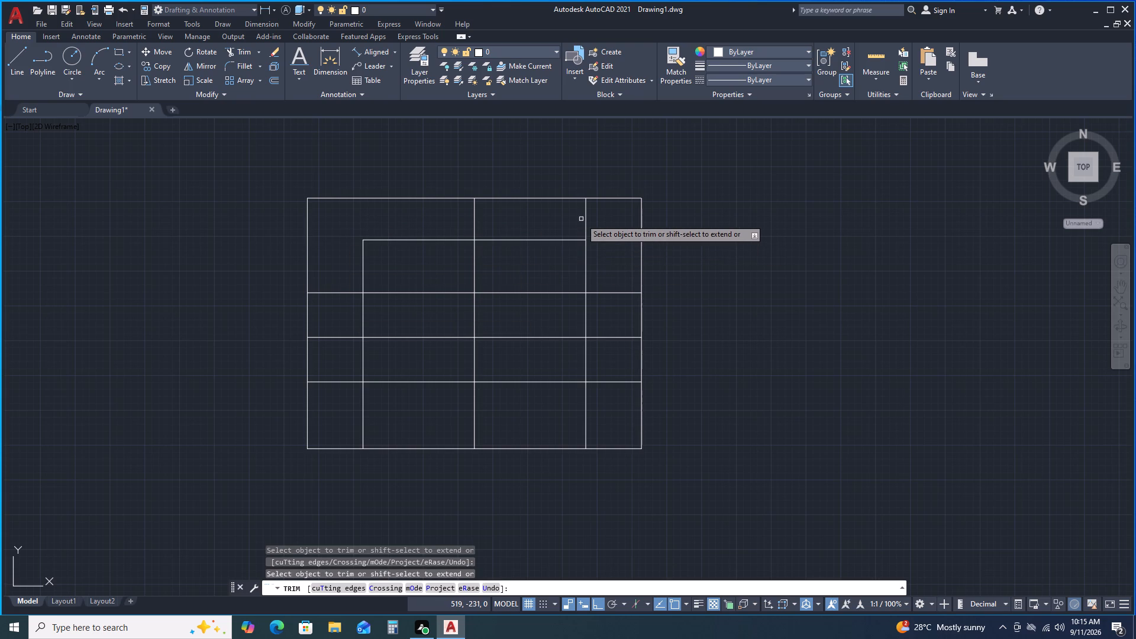
click(585, 219)
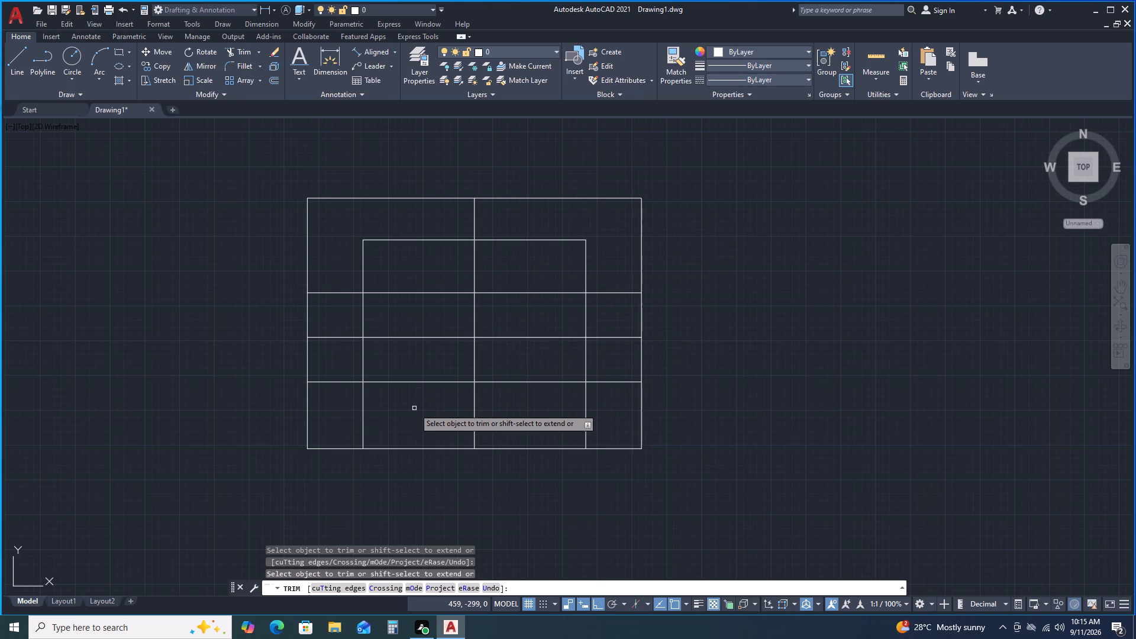
Trim the lower 16 mm copy and the rectangle's bottom edge between the two inner verticals.
click(392, 382)
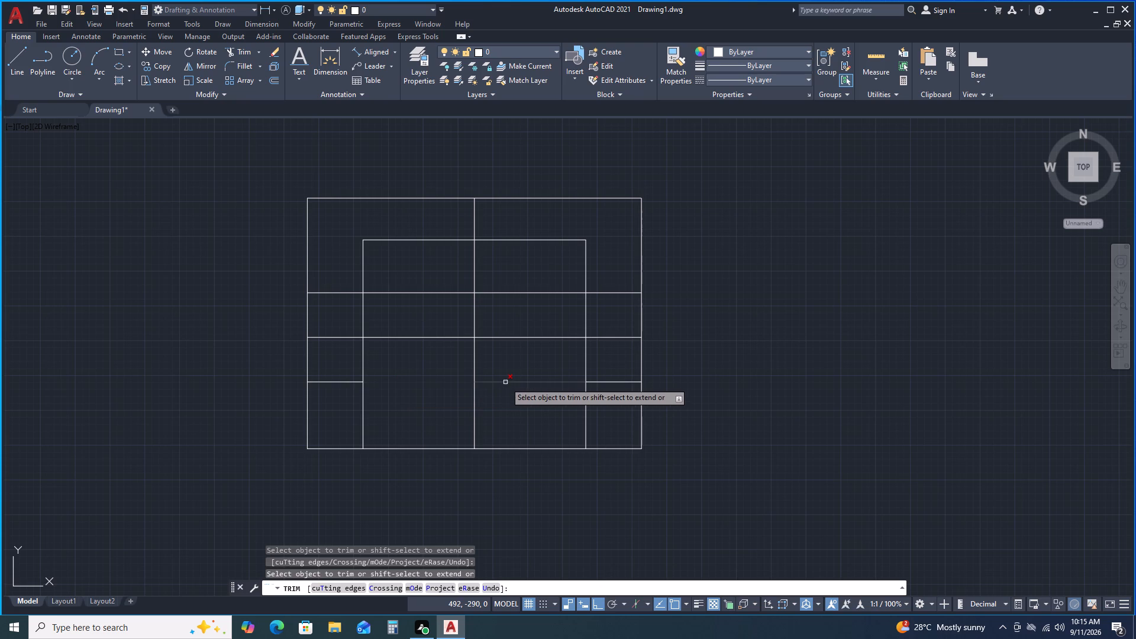
click(505, 382)
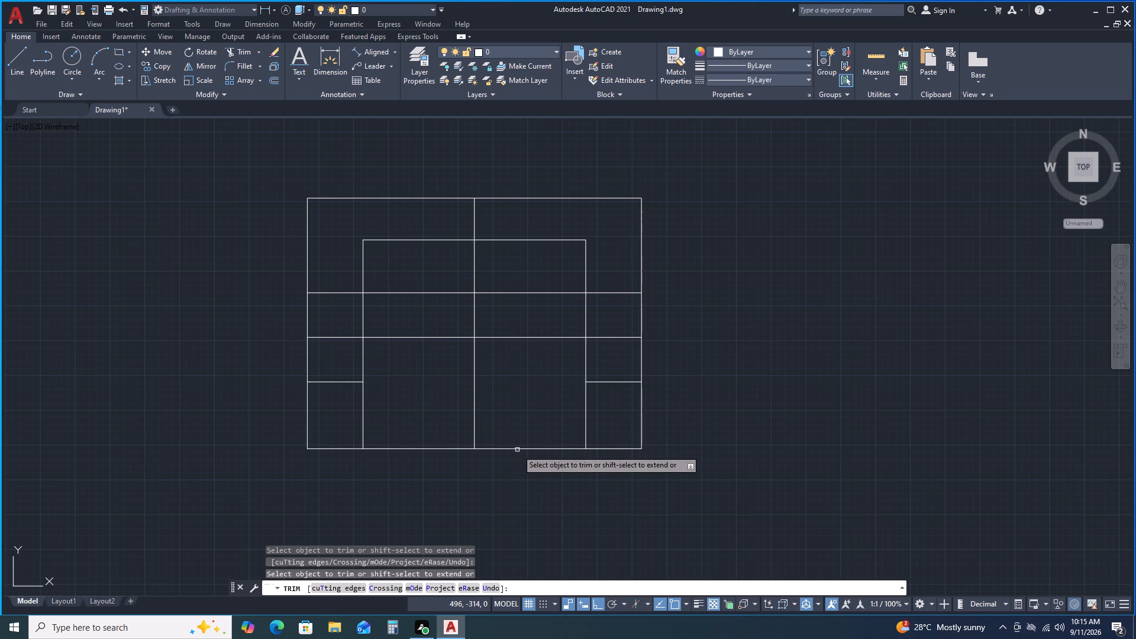
click(517, 450)
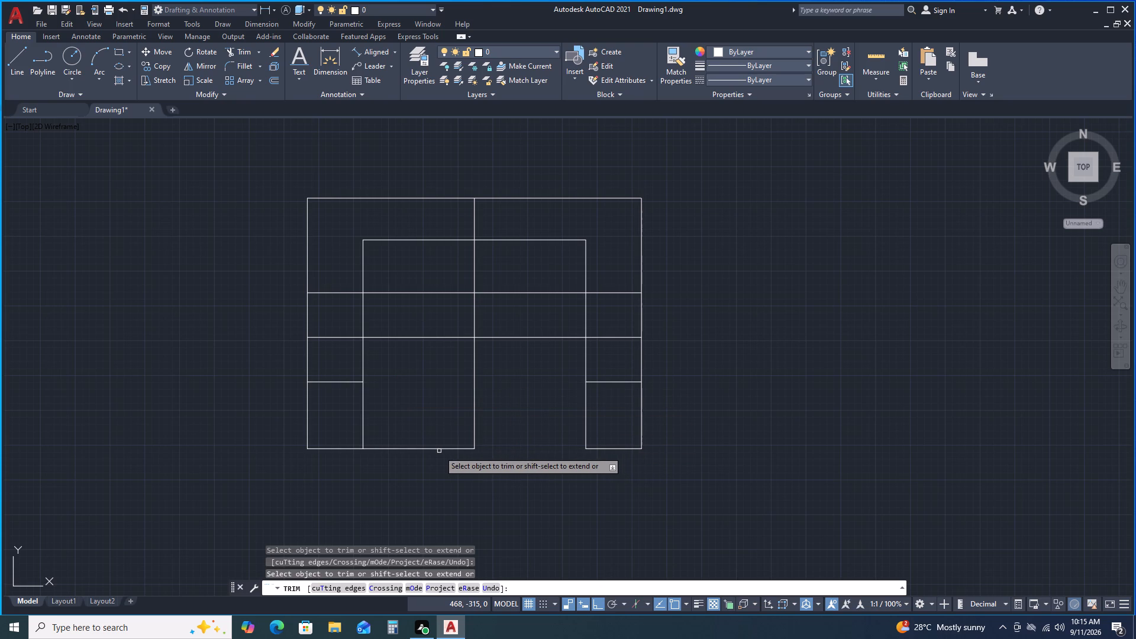
click(438, 450)
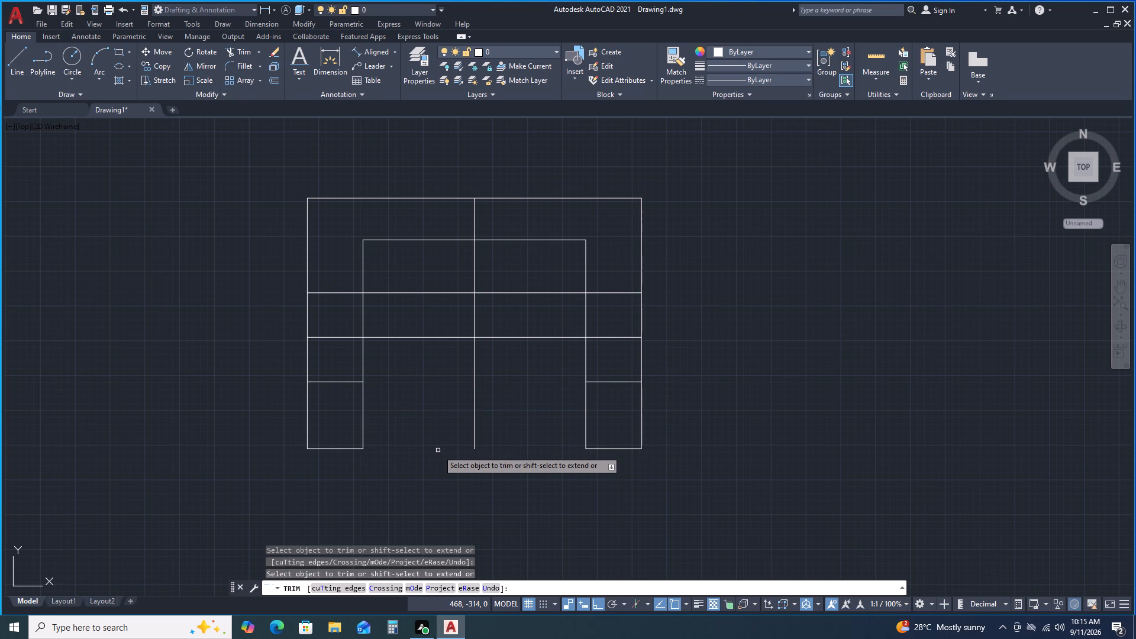
Trim the upper 16 mm copy between the inner verticals; trim the middle line's left half there, and extend the remainder back to the left inner vertical.
click(392, 294)
click(414, 337)
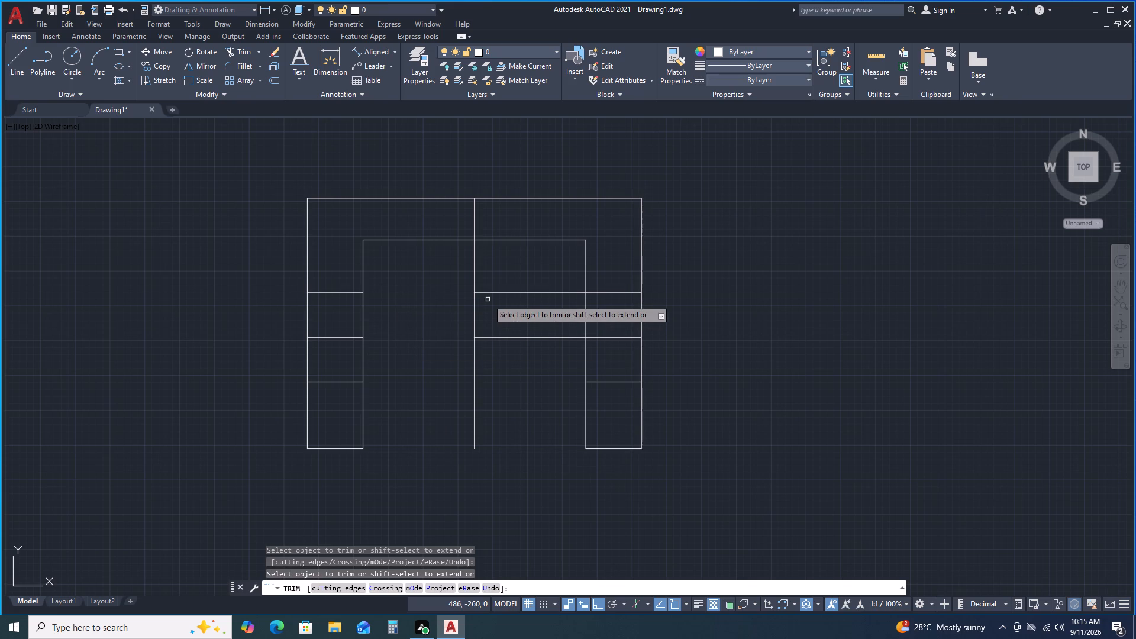
click(506, 294)
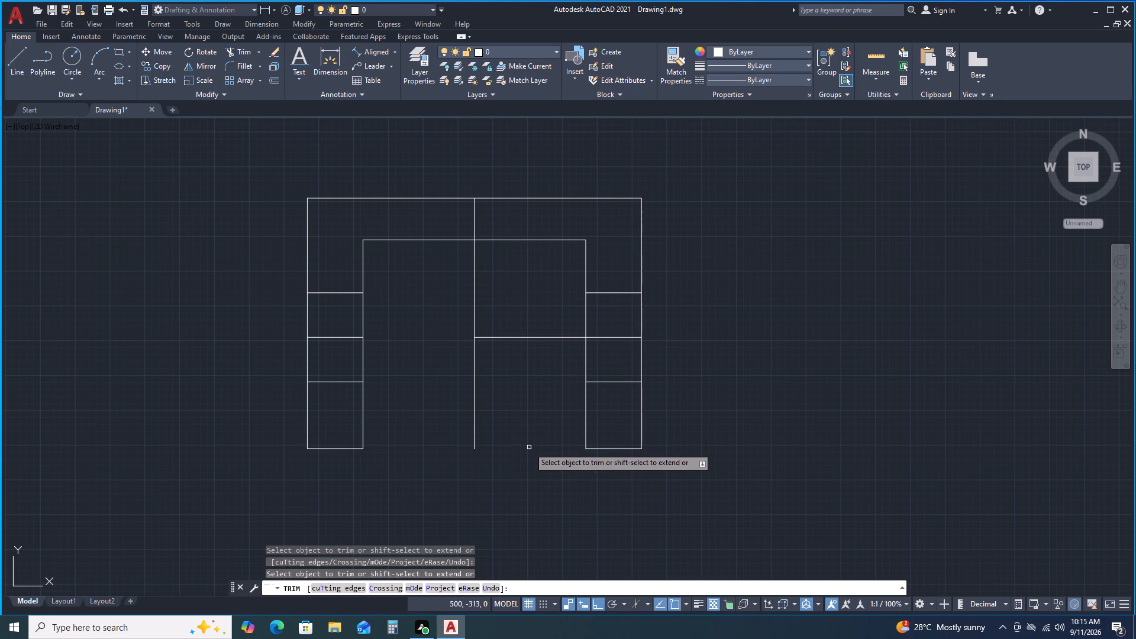
shift+click(512, 338)
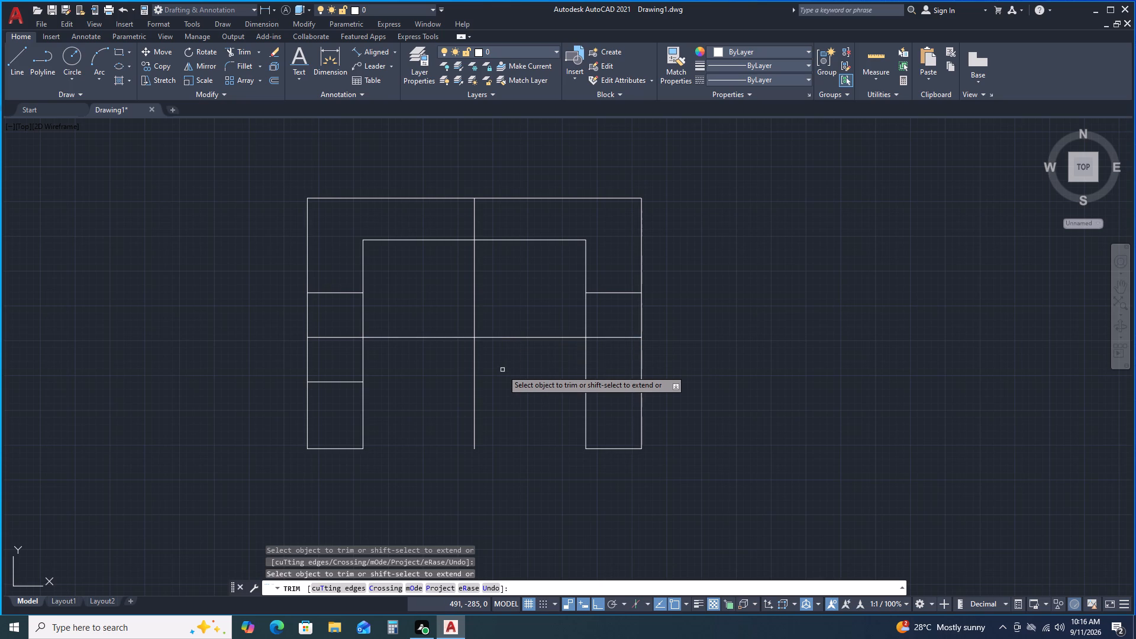
key(space)
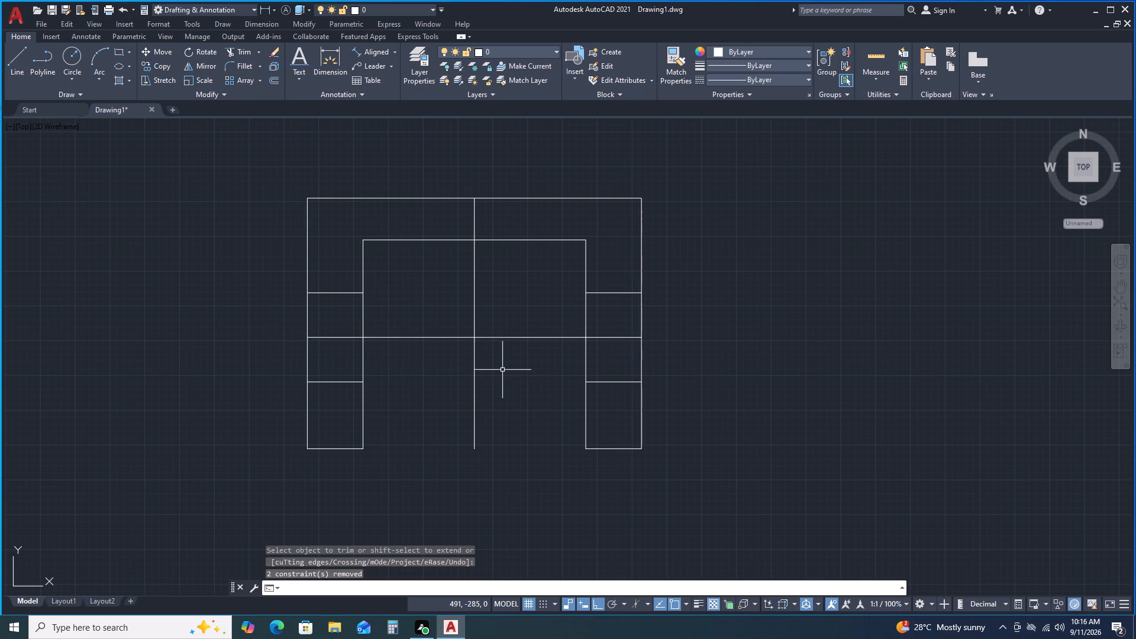
Load the CENTER linetype from acad.lin into the drawing.
click(806, 80)
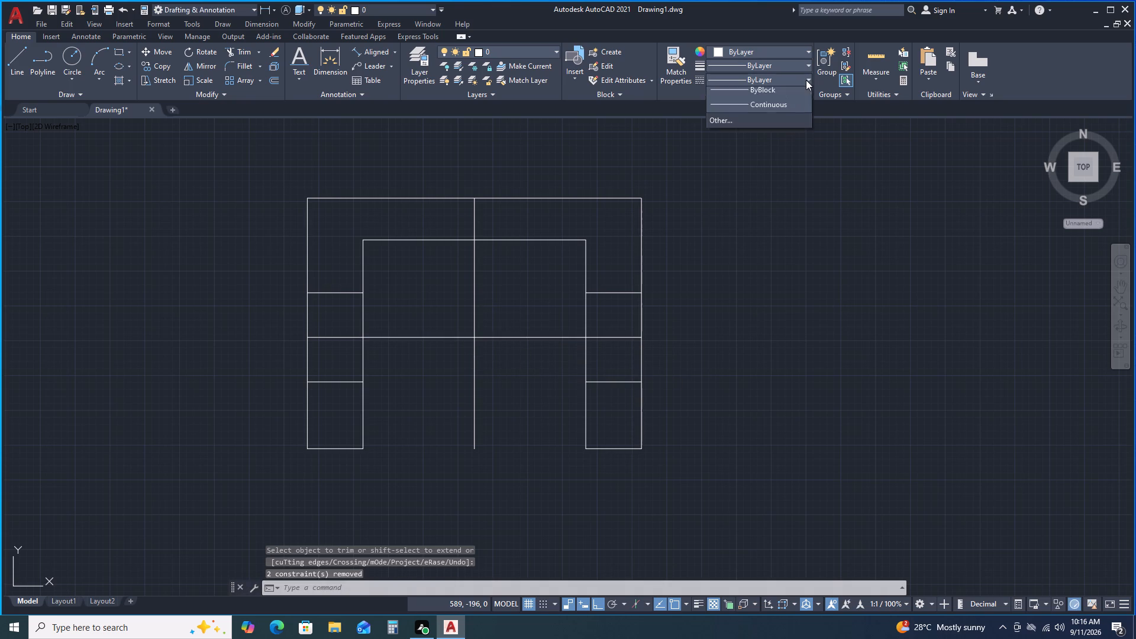
click(744, 138)
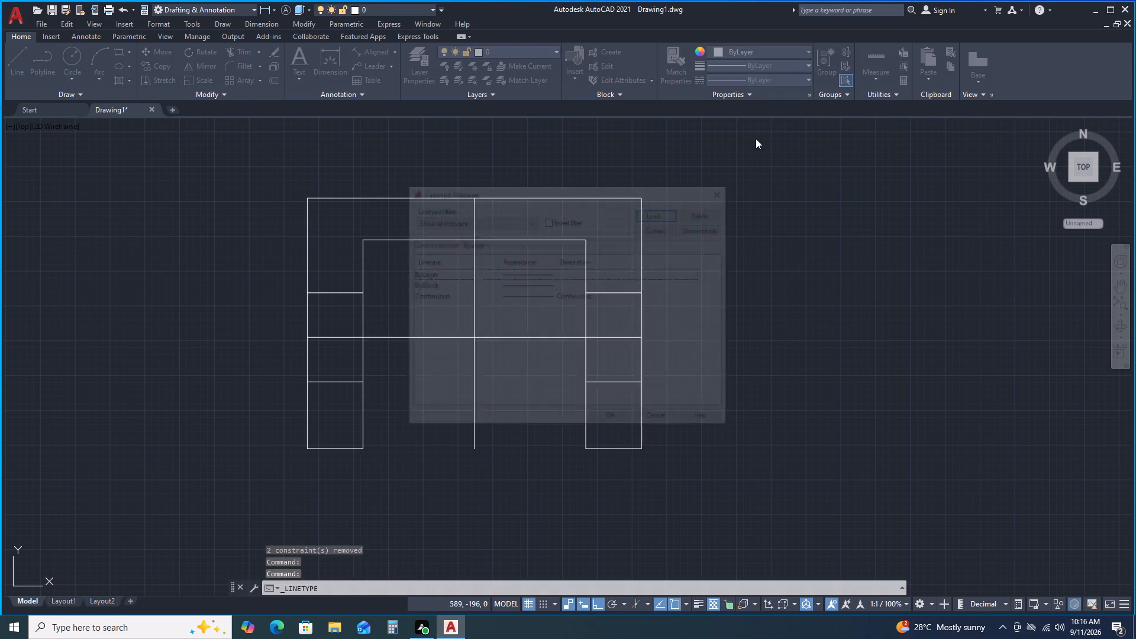
click(659, 210)
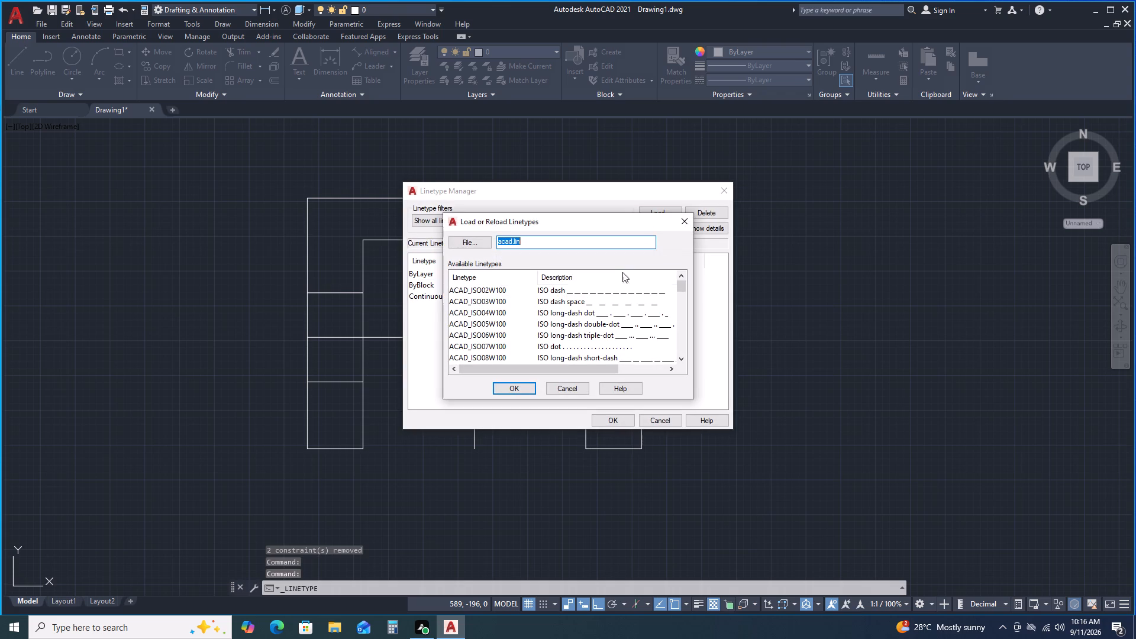
scroll(611, 300, up, 1)
scroll(611, 300, down, 3)
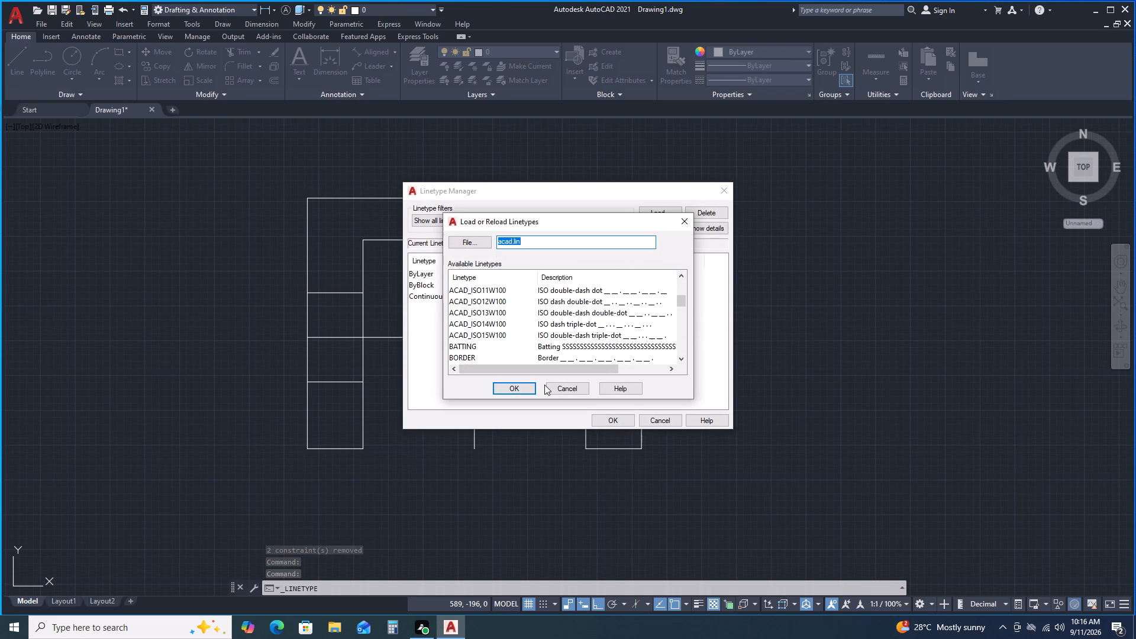
scroll(550, 326, down, 2)
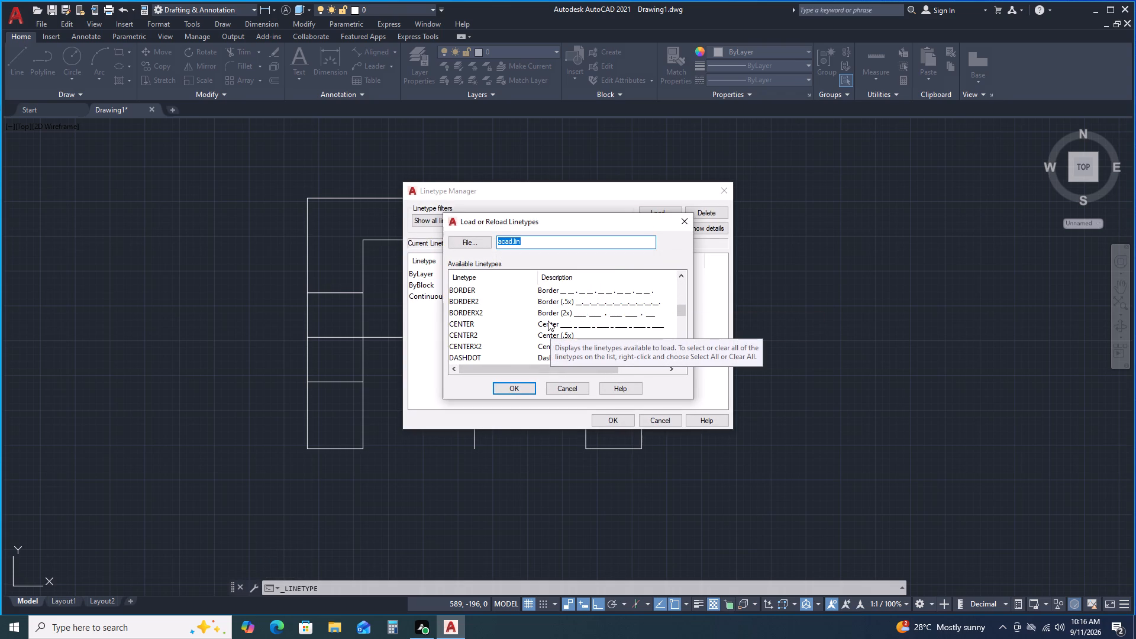
click(548, 322)
click(515, 392)
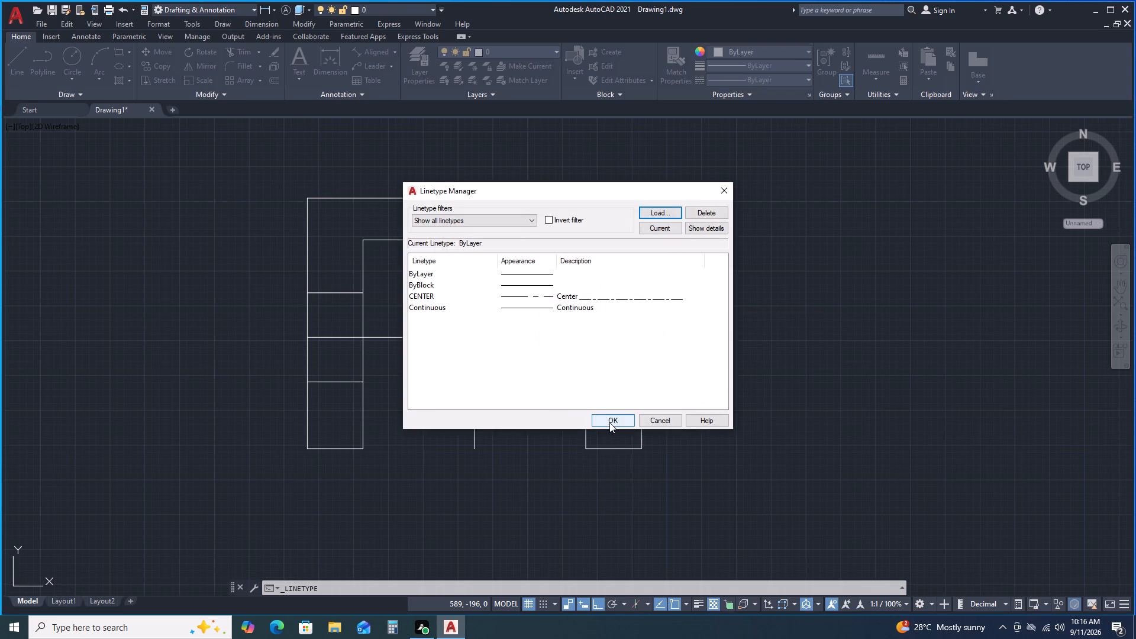
click(609, 422)
Assign the CENTER linetype with linetype scale 5 to both segments of the horizontal middle line.
click(552, 359)
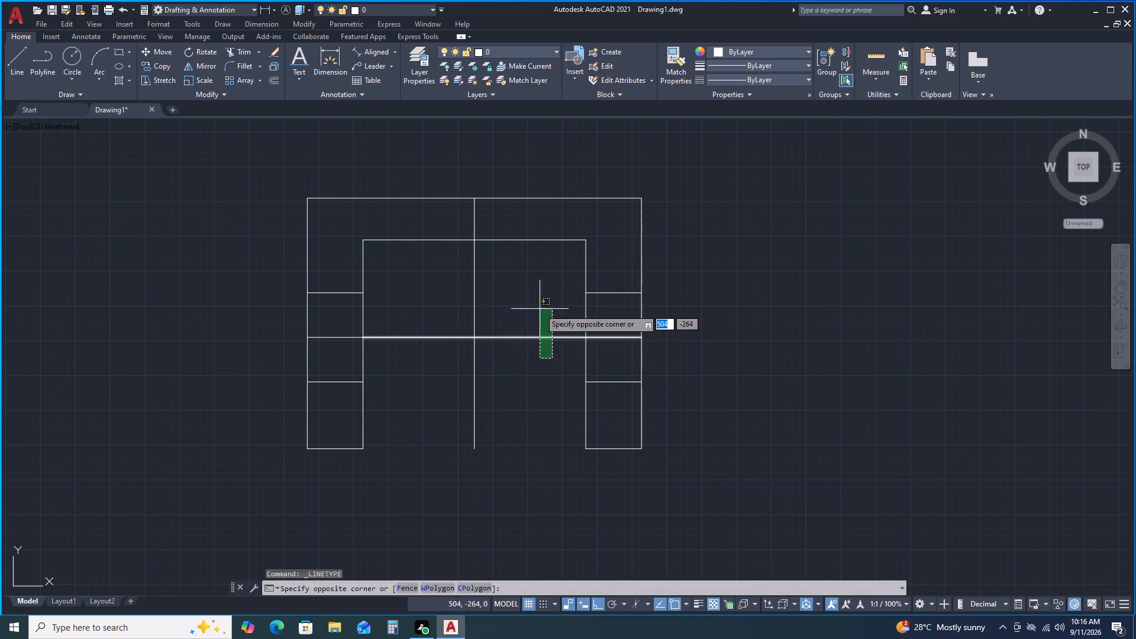
click(540, 309)
right_click(539, 308)
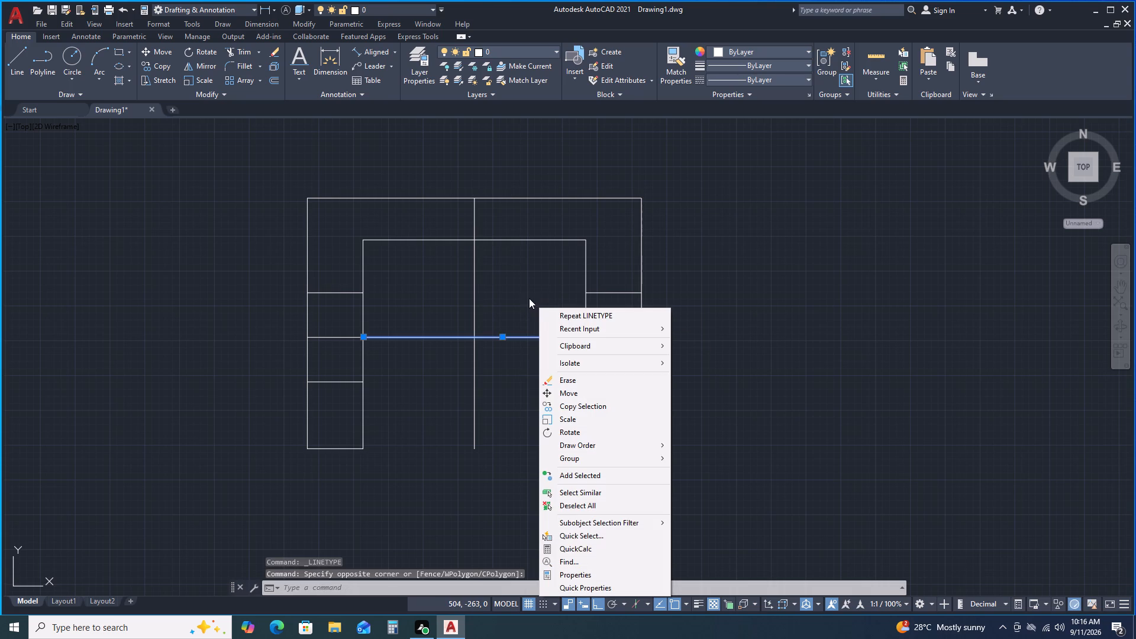
click(529, 298)
click(529, 298)
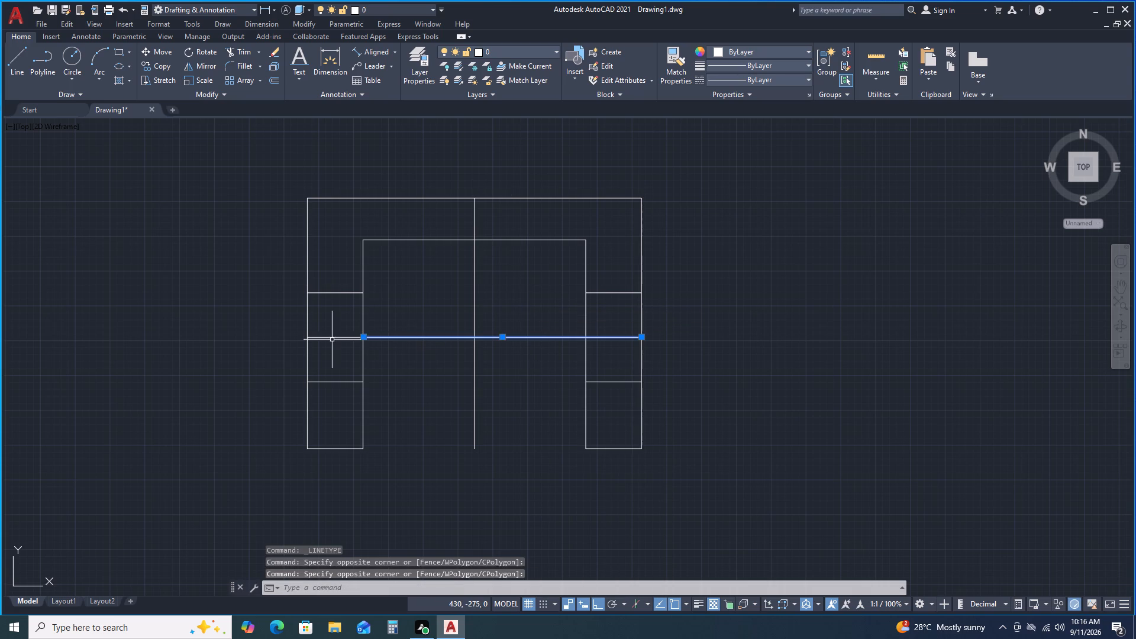
click(345, 336)
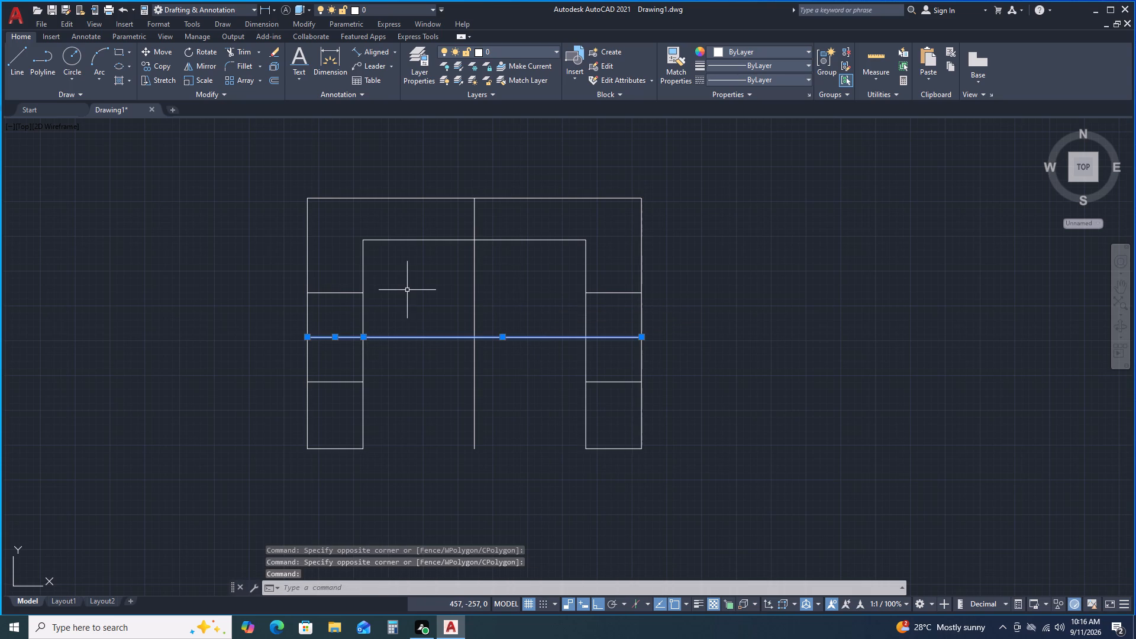
right_click(411, 290)
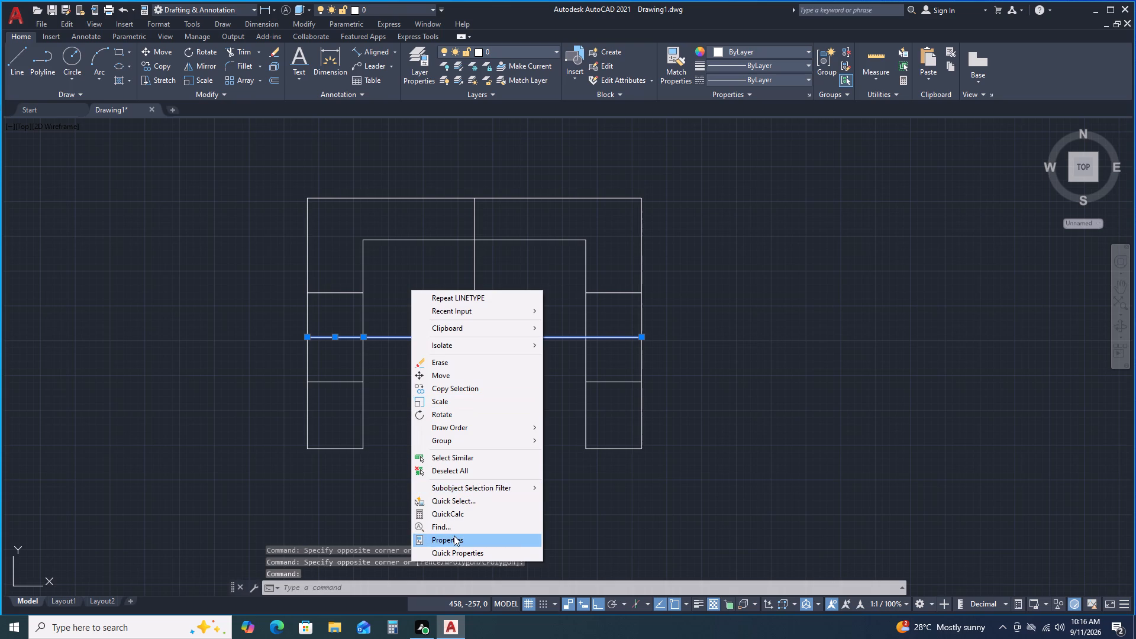
click(454, 535)
double_click(270, 95)
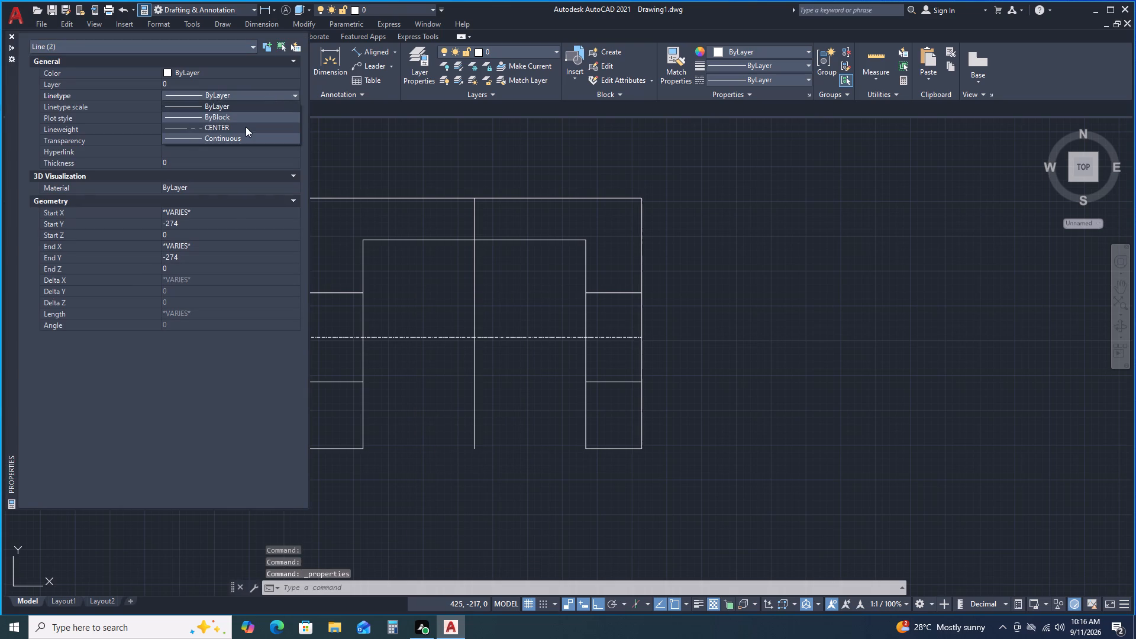
click(244, 127)
click(207, 107)
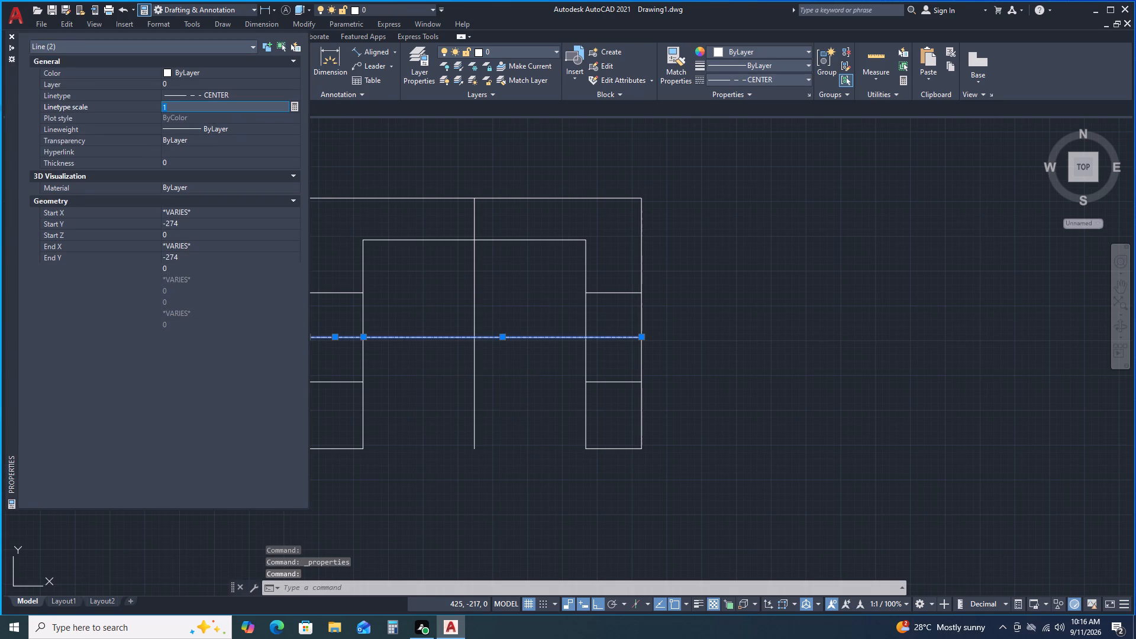
key(5)
key(Return)
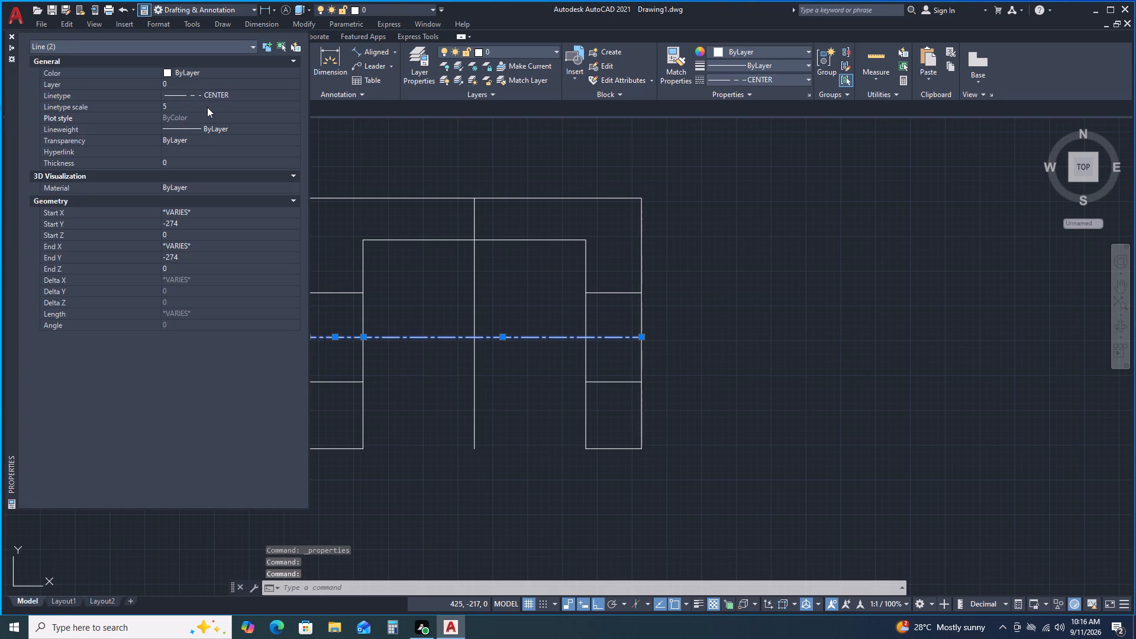
click(11, 36)
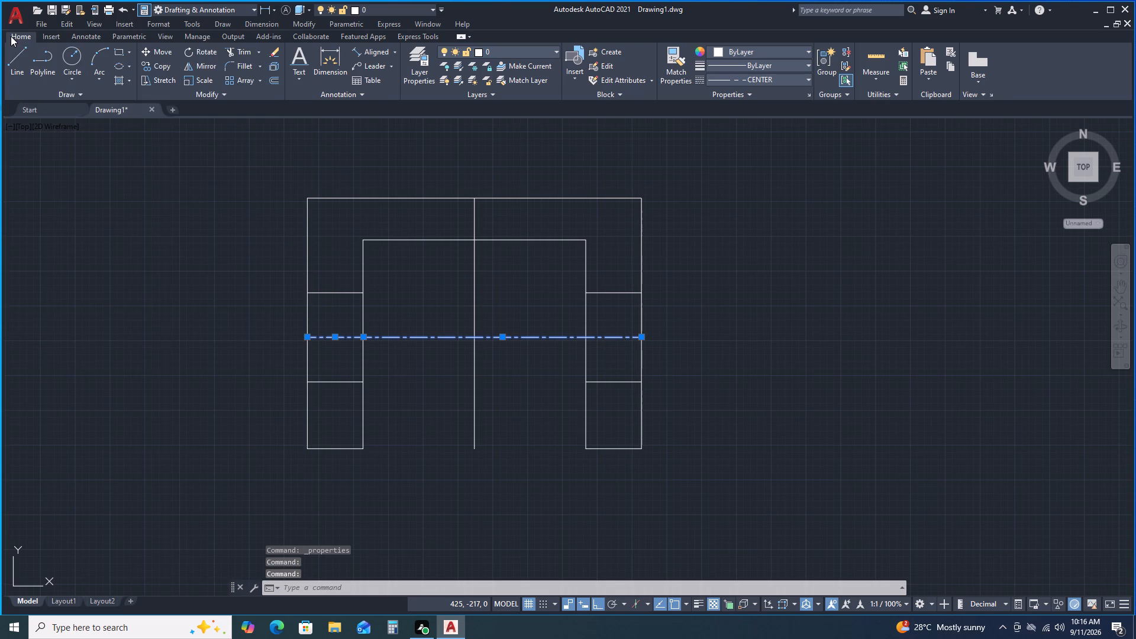
key(Escape)
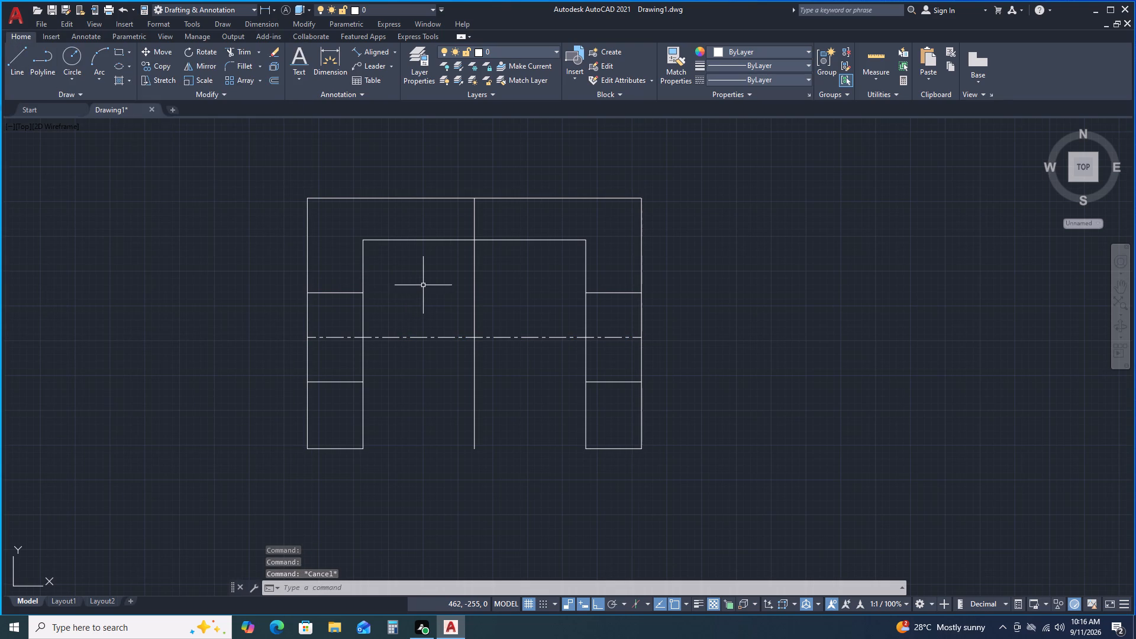
Draw a vertical line about 40 mm long upward from the midpoint of the front view's top edge.
middle_drag(423, 285, 425, 340)
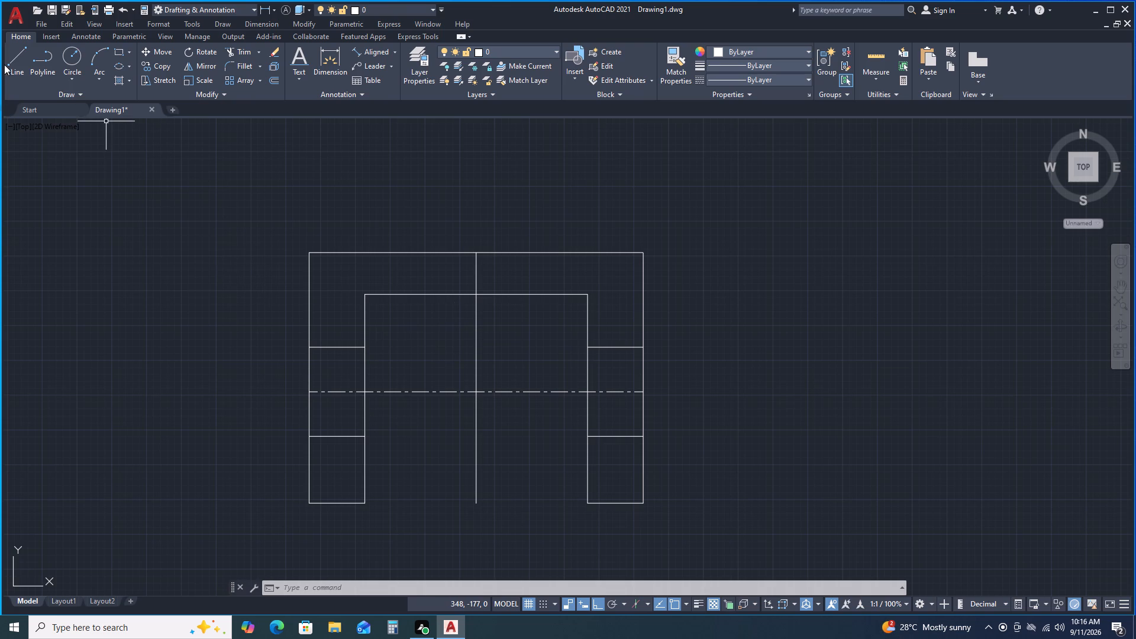
click(20, 57)
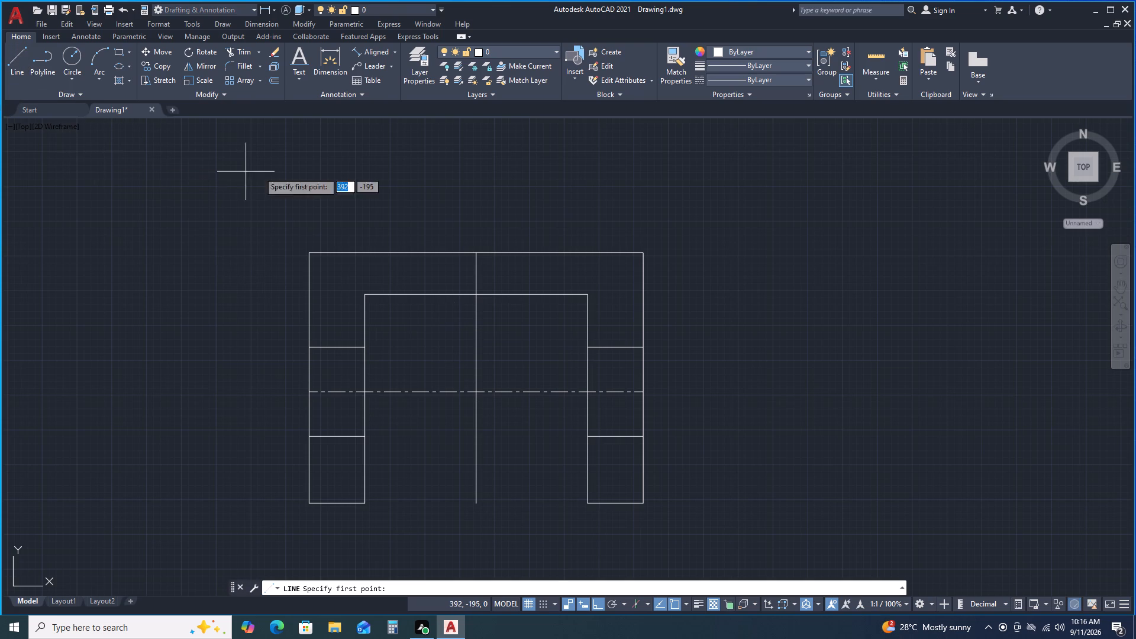
click(477, 253)
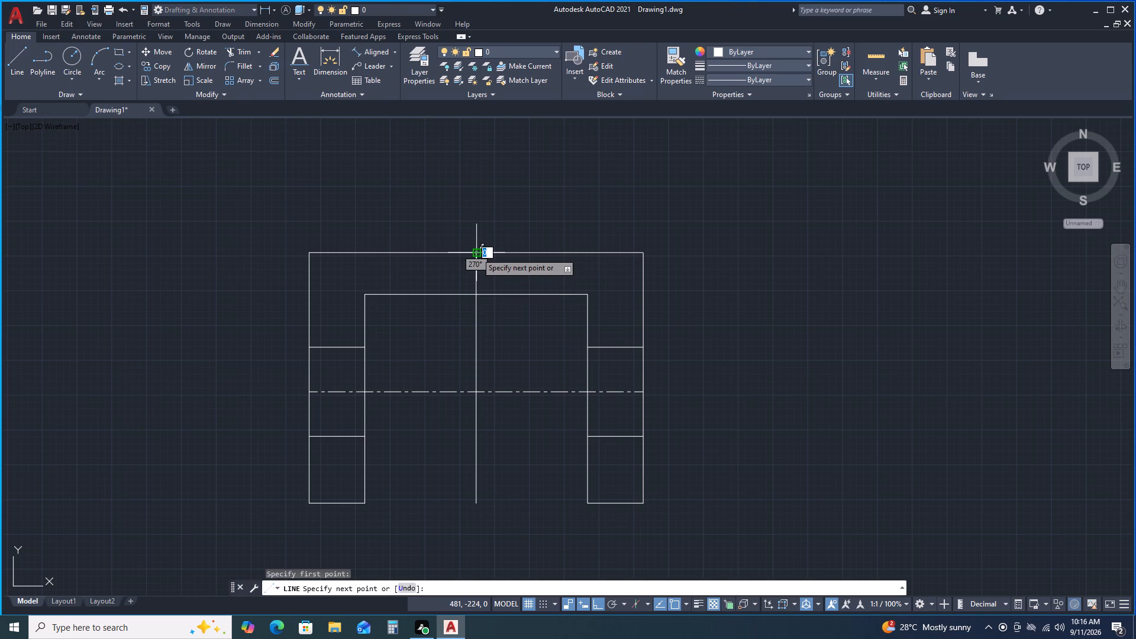
click(475, 135)
key(space)
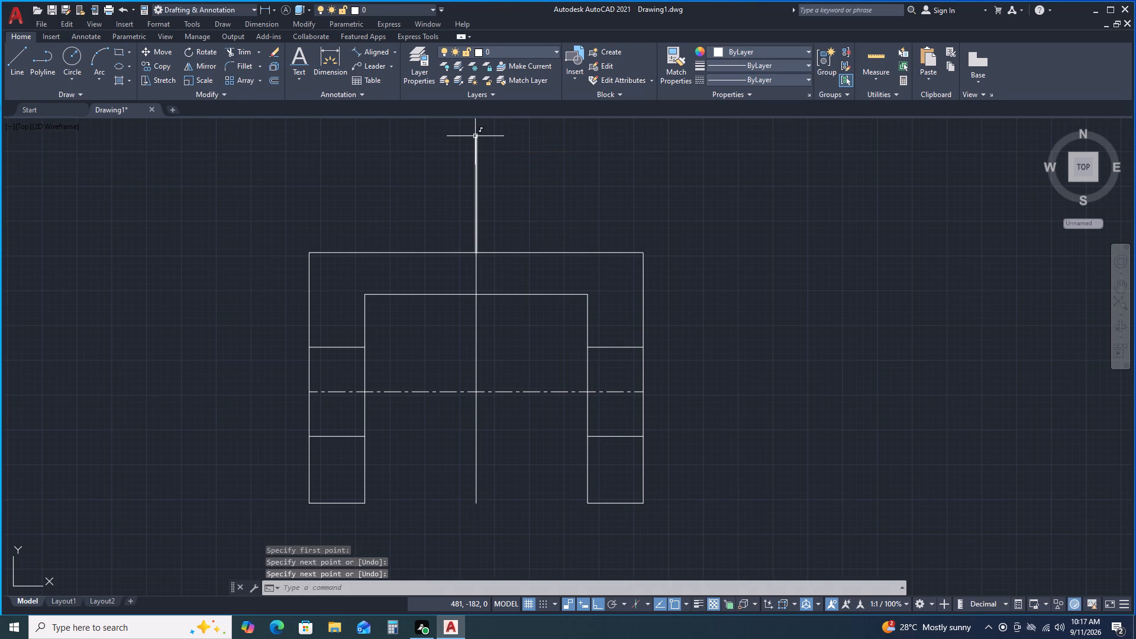
Copy the new vertical line 30 mm and 40 mm to each side, using its lower end as base point.
click(476, 204)
right_click(496, 198)
click(543, 300)
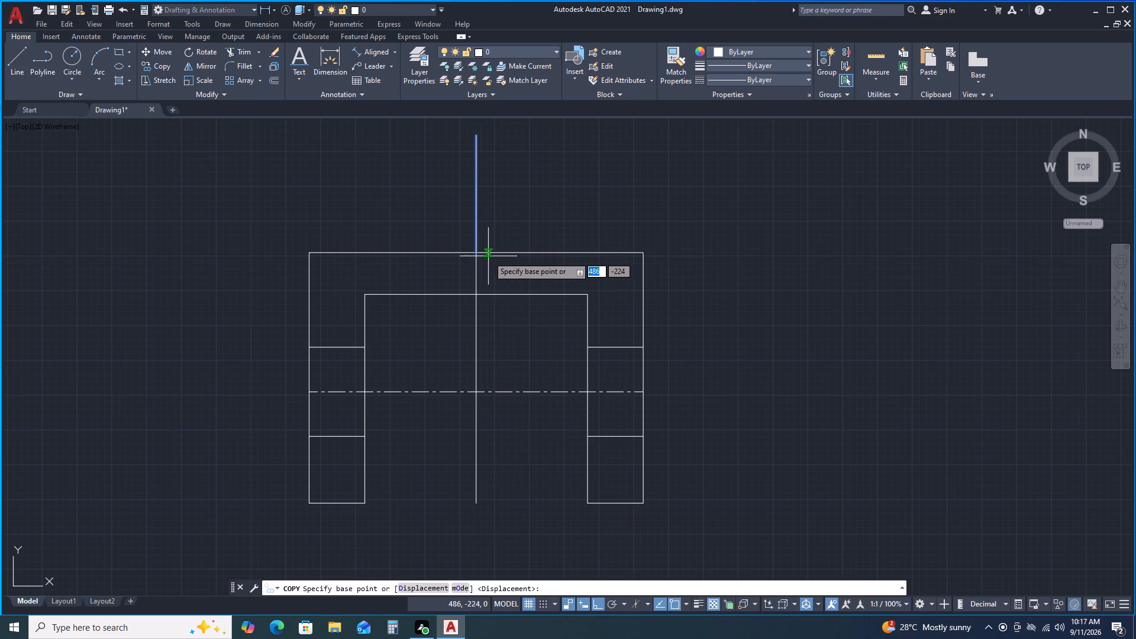
click(478, 254)
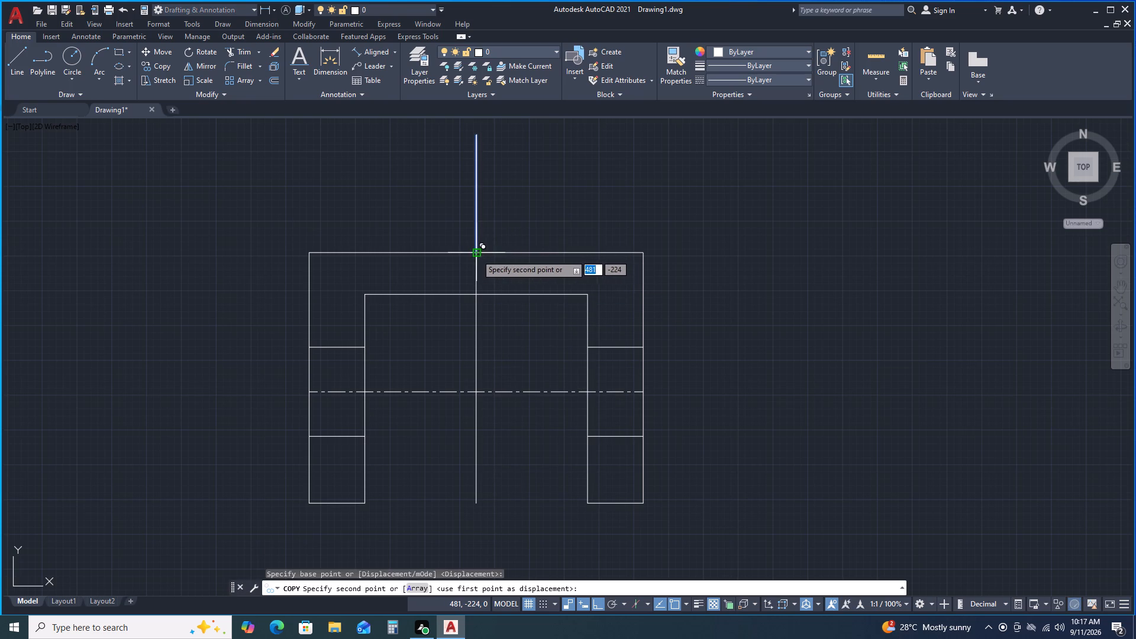
text(30)
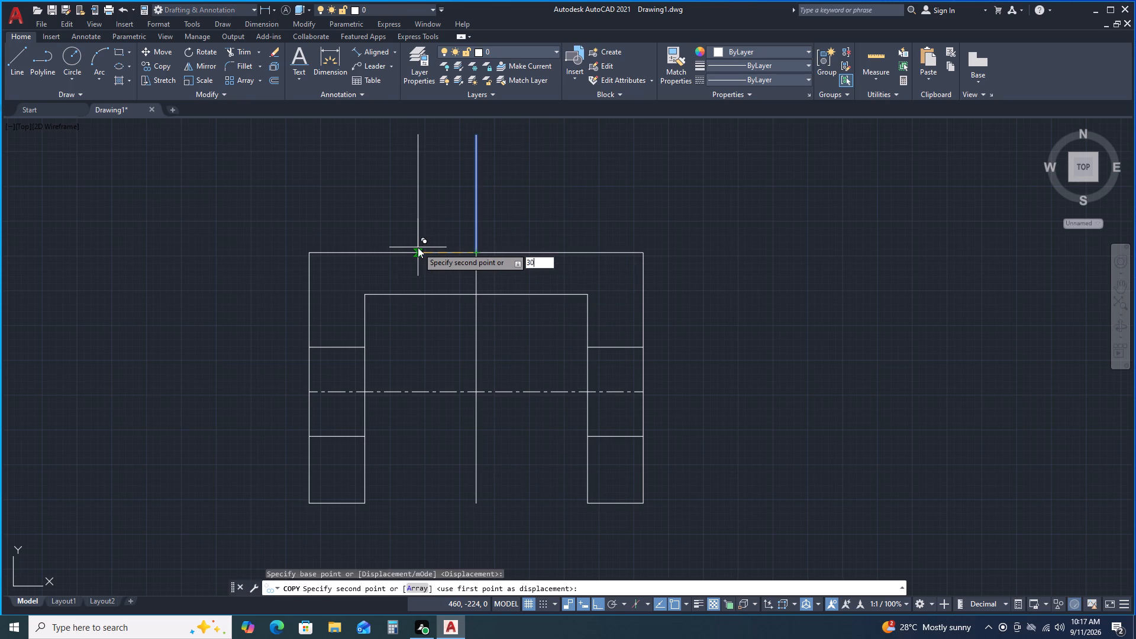
key(Return)
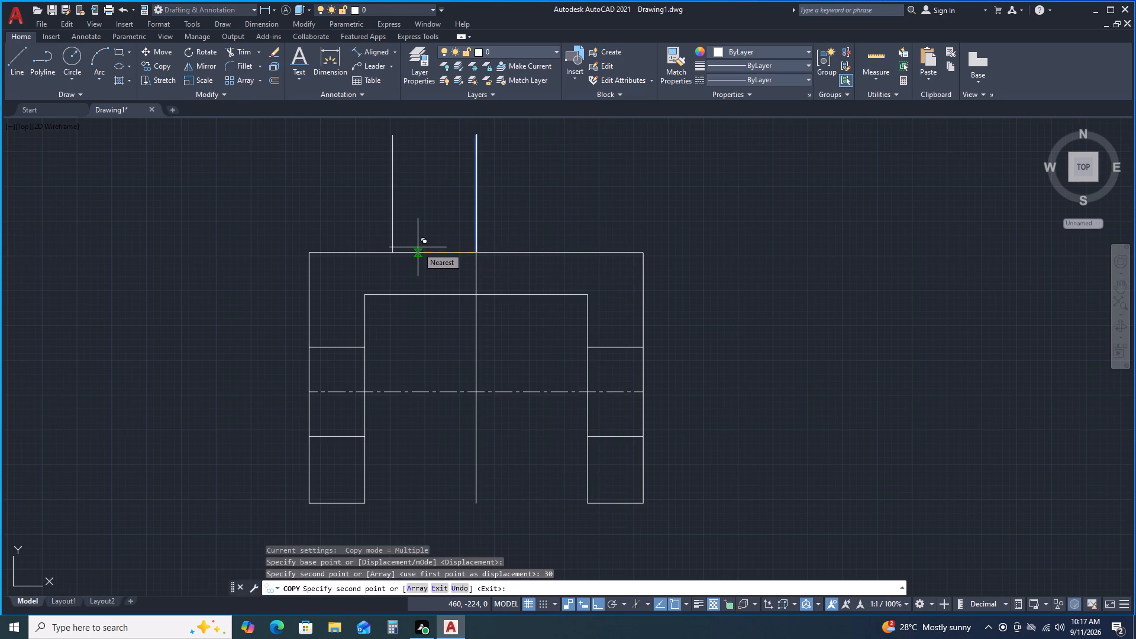
text(30)
key(Return)
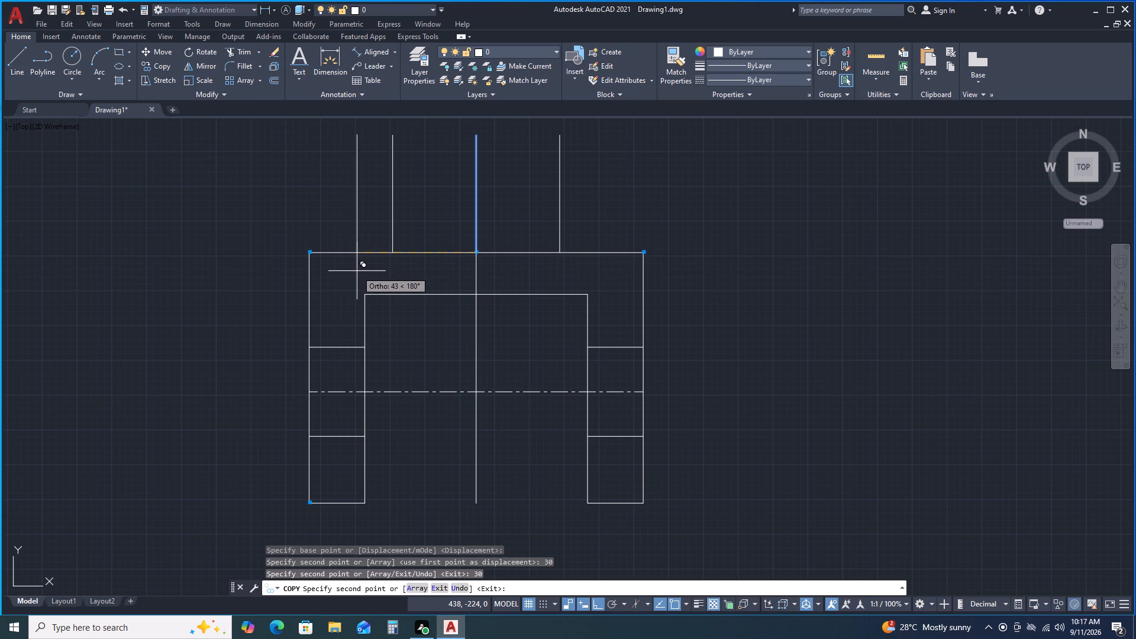
text(40)
key(Return)
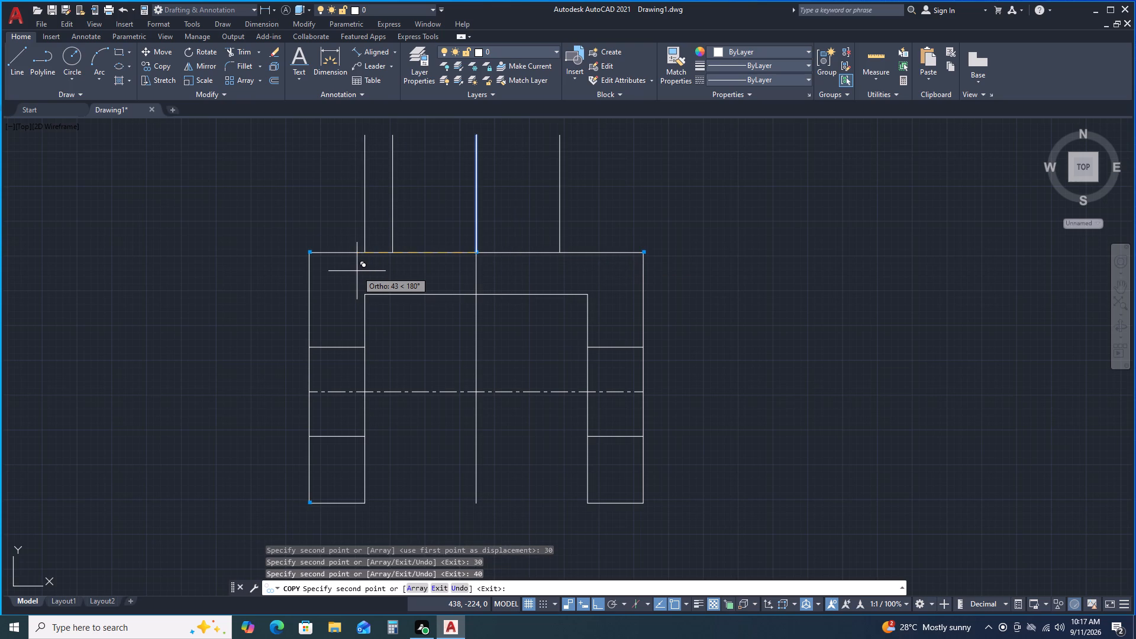
text(40)
key(Return)
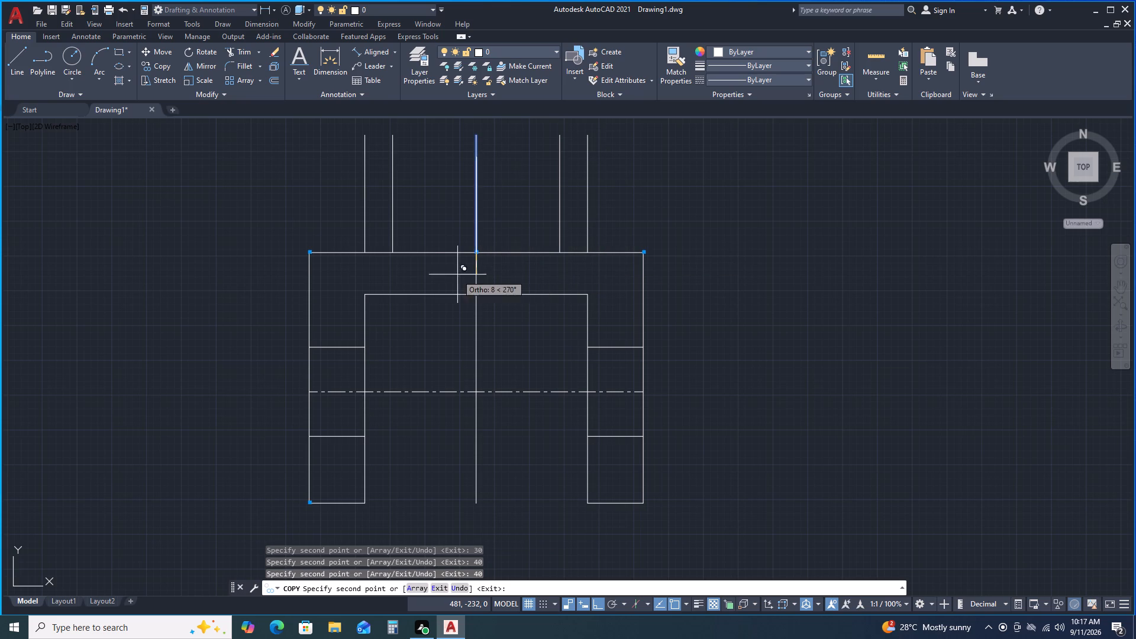
Add copies of the vertical line 15 mm to each side and finish copying.
text(15)
key(Return)
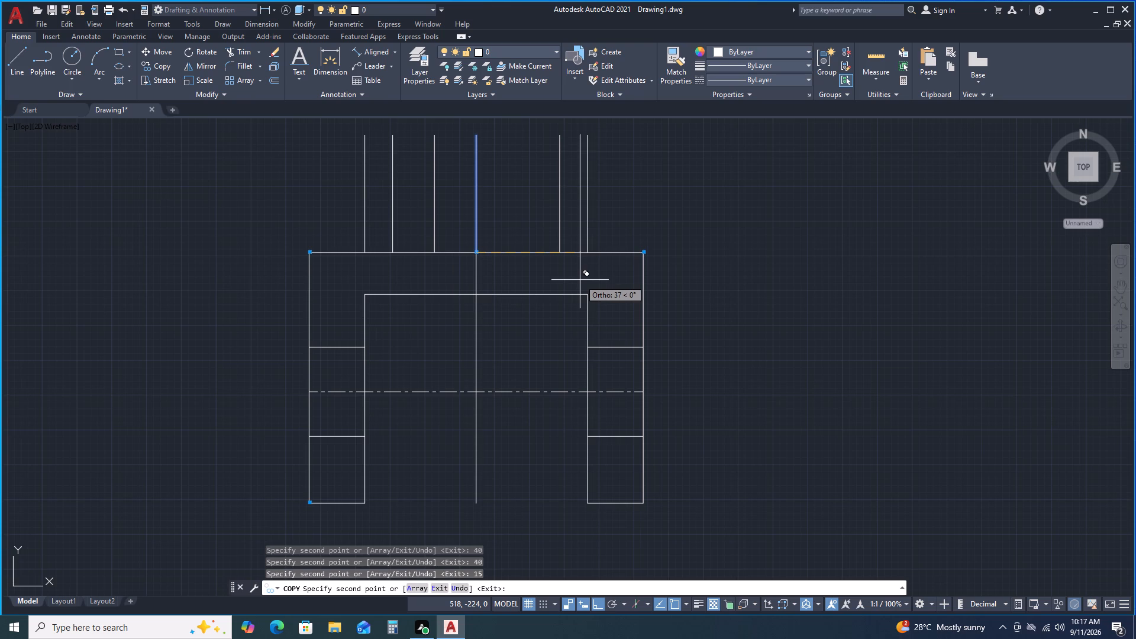
text(15)
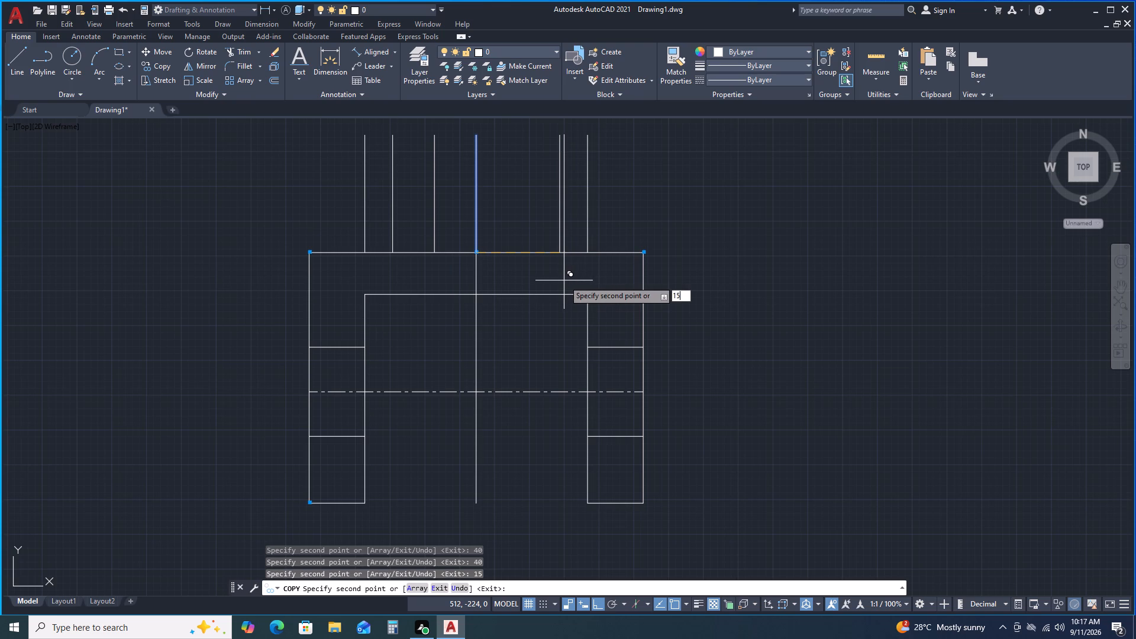
key(Return)
key(space)
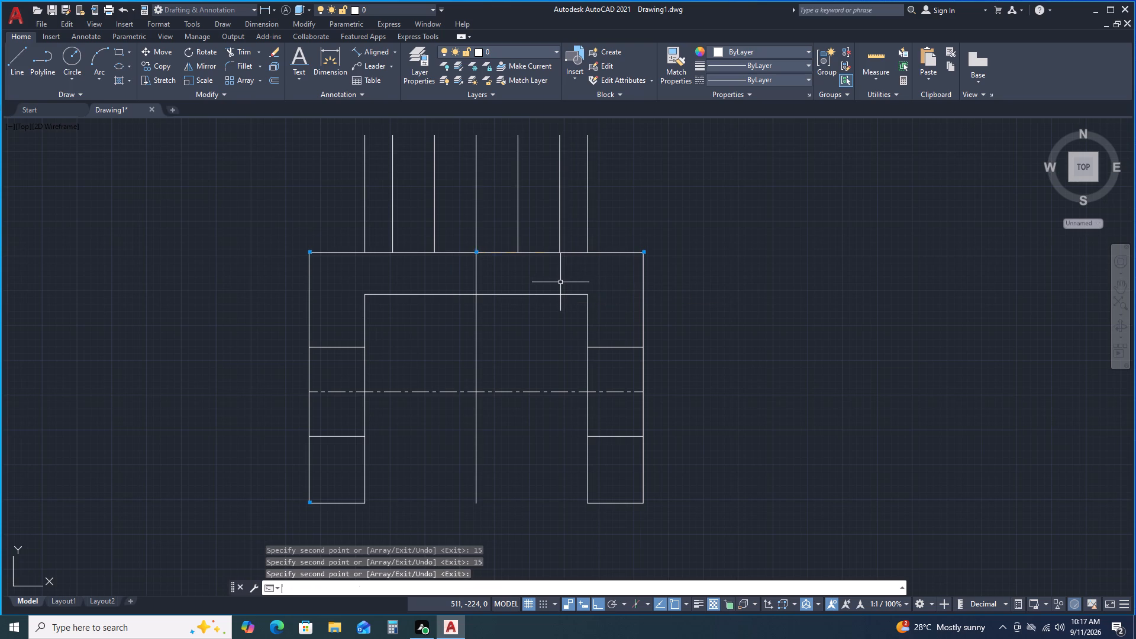
Extend both 15 mm copies down to the inner horizontal edge and trim away their parts above the top edge.
click(244, 56)
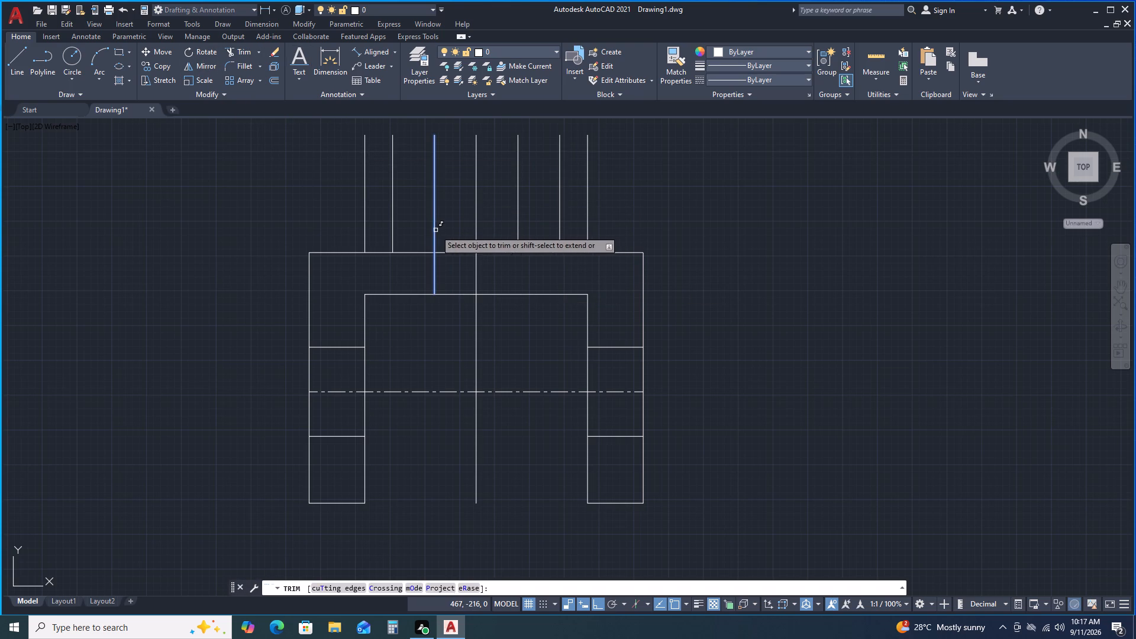
shift+click(435, 230)
shift+click(519, 241)
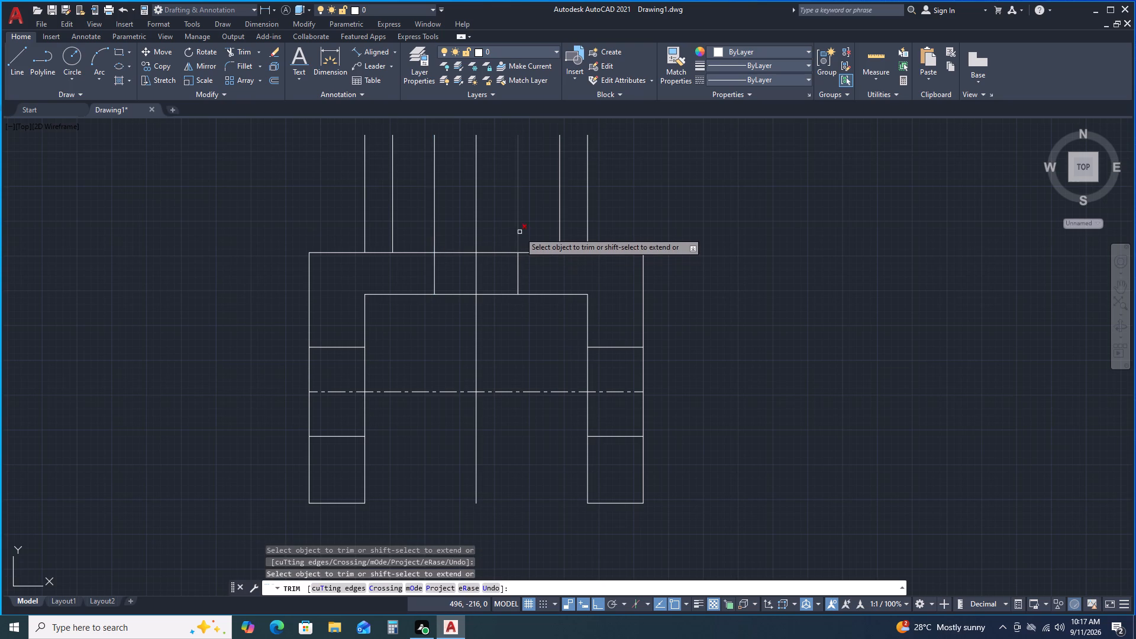
click(519, 231)
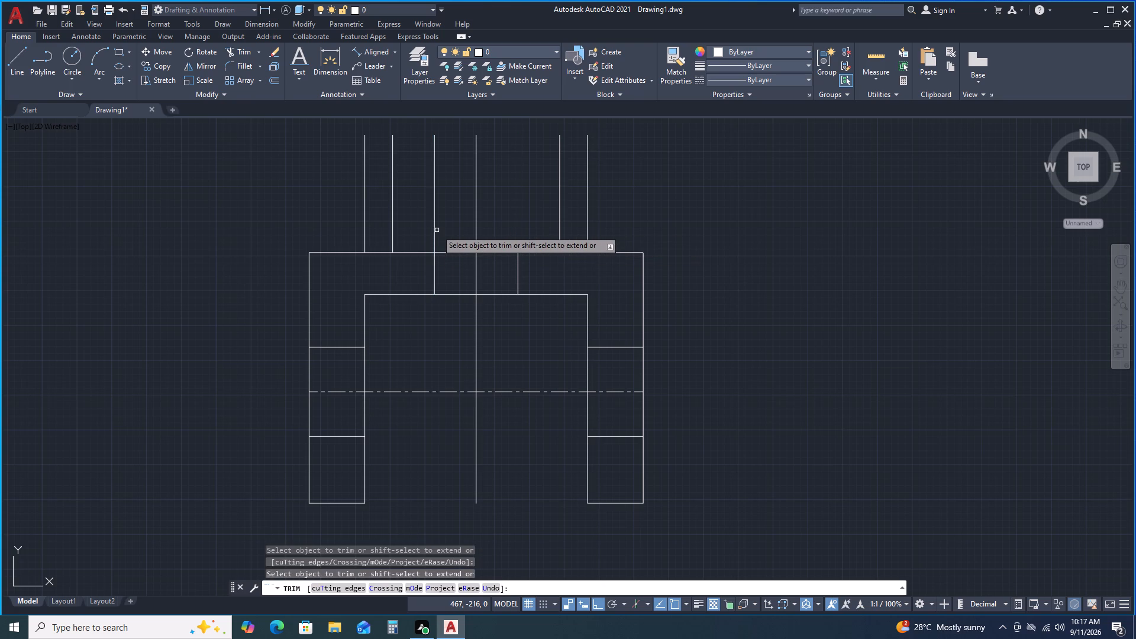
click(434, 230)
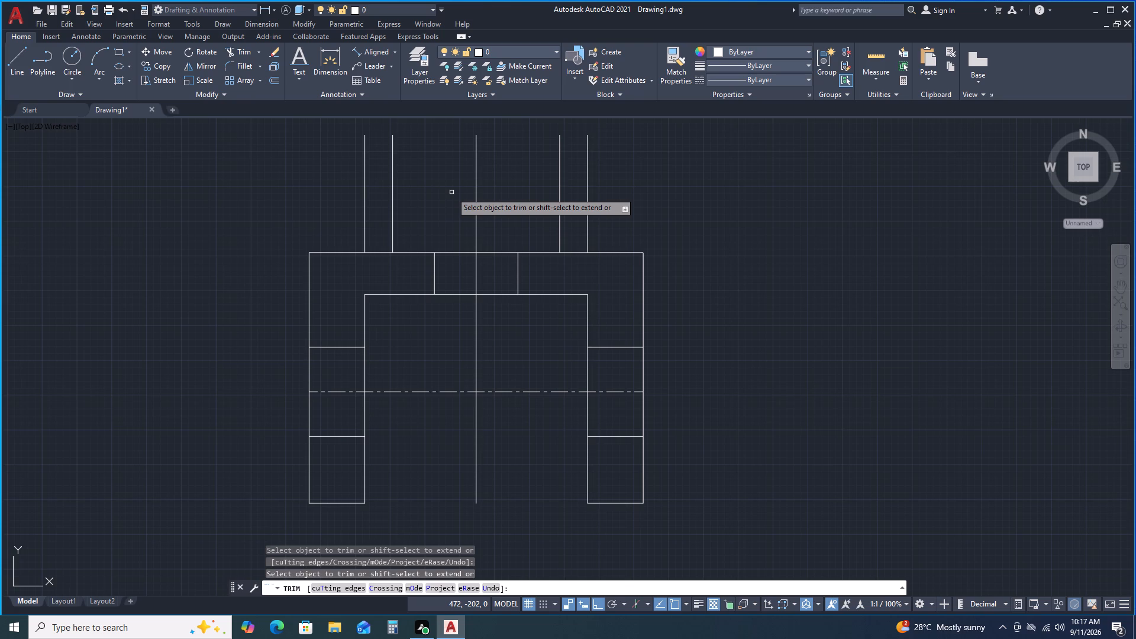
key(space)
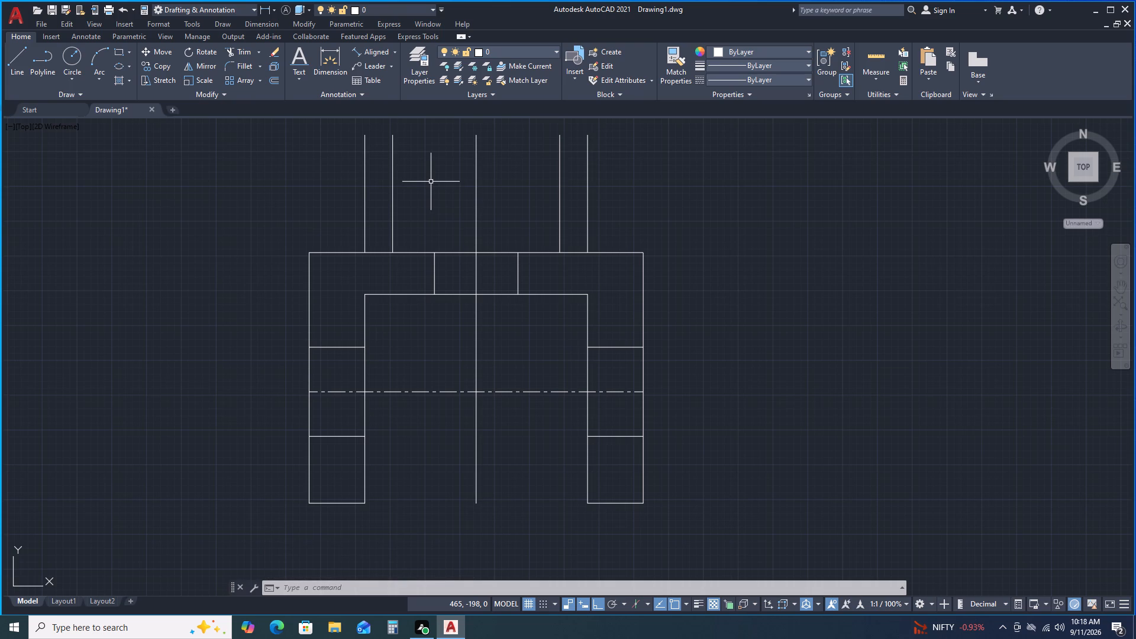
From the foot of the left 40 mm copy, draw a line 20 mm up and 80 mm across to the right 40 mm copy.
click(17, 60)
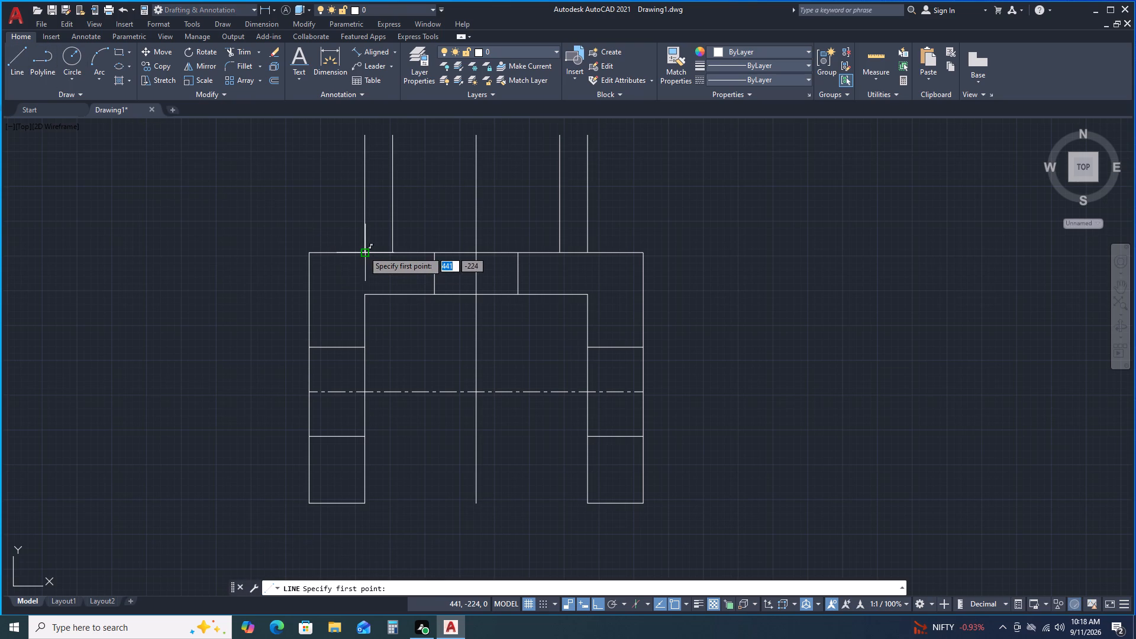
click(364, 251)
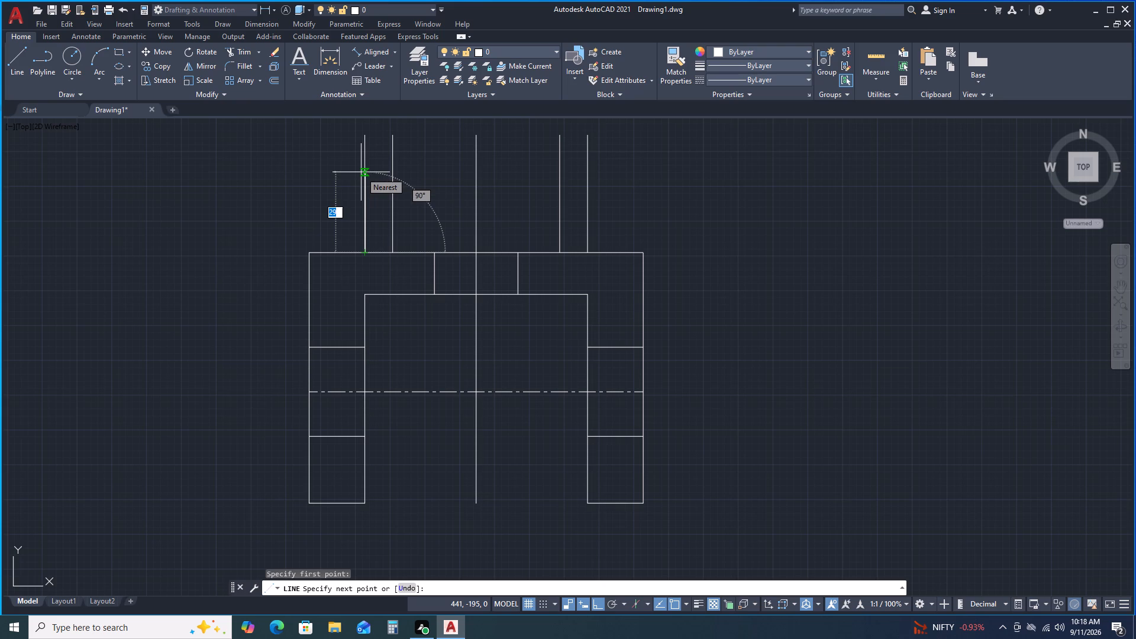
text(20)
key(Return)
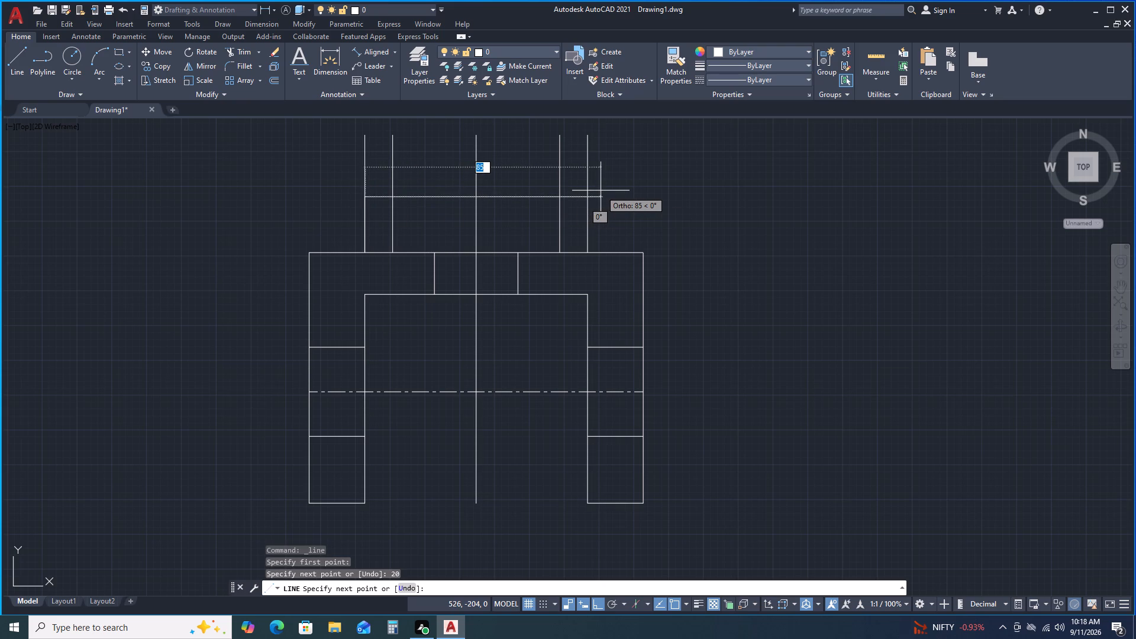
text(80)
key(Return)
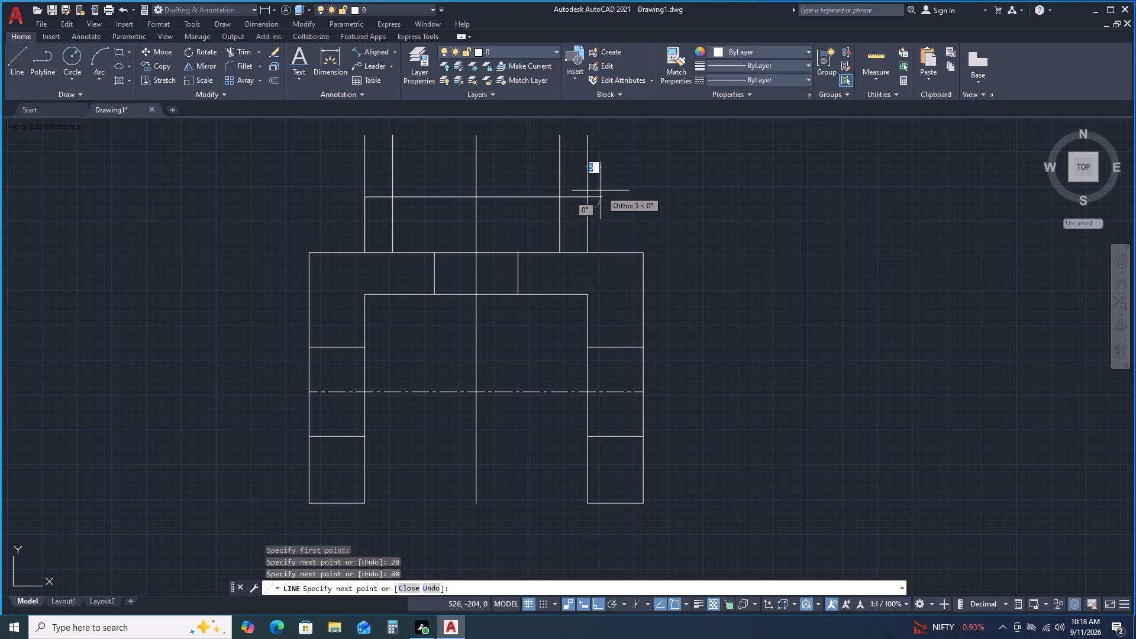
key(space)
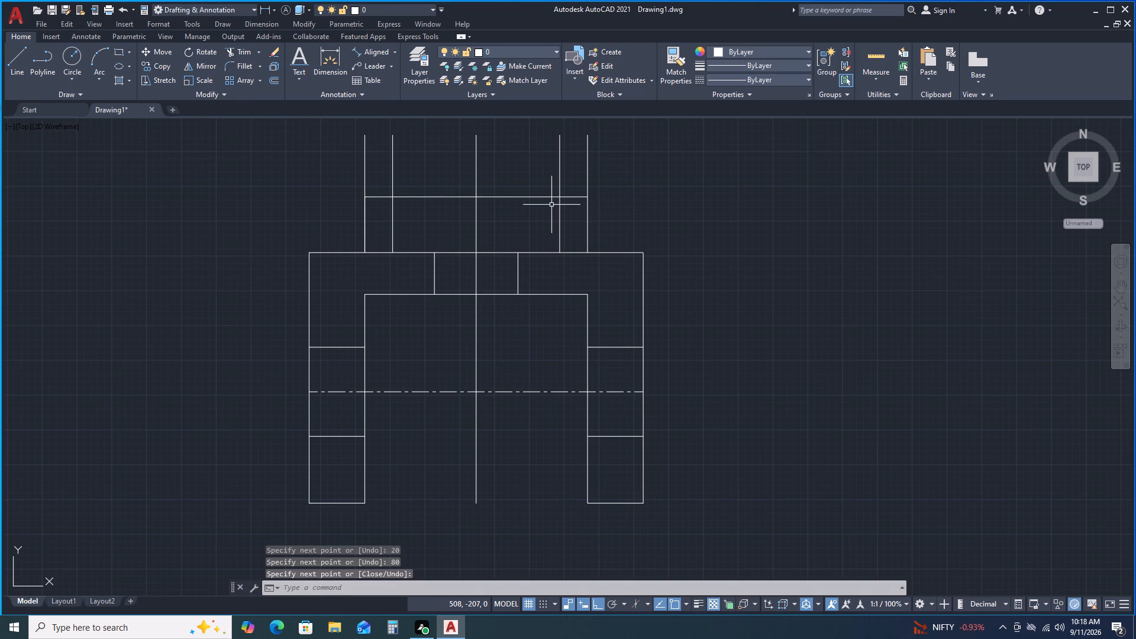
Trim away the parts of all five vertical lines that project above the raised block's top edge.
click(240, 49)
click(347, 161)
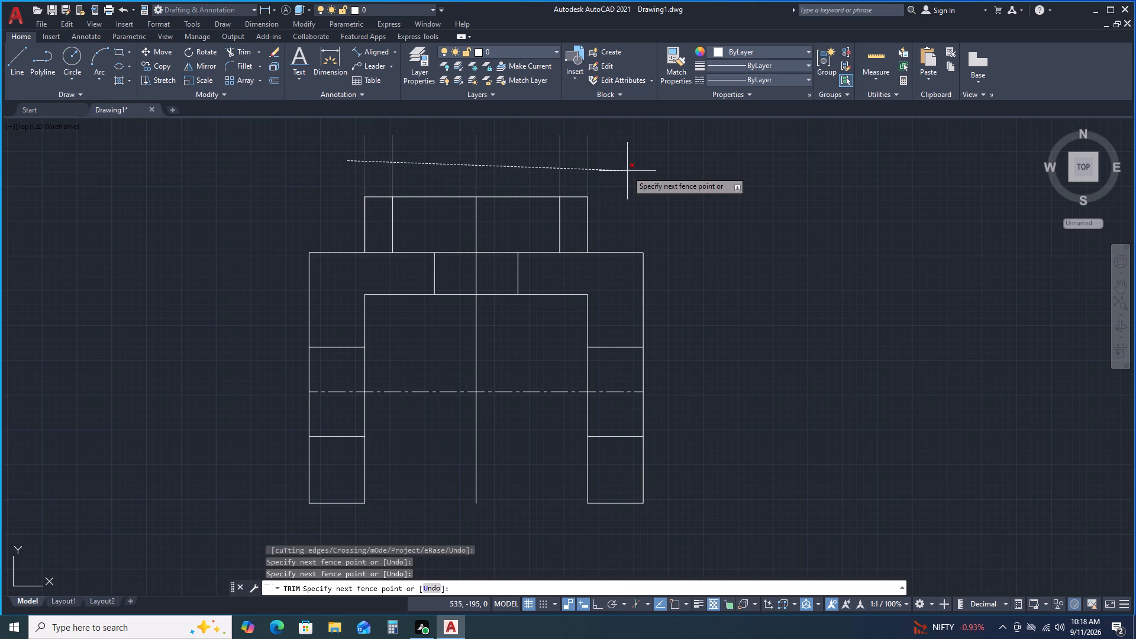
click(627, 171)
key(space)
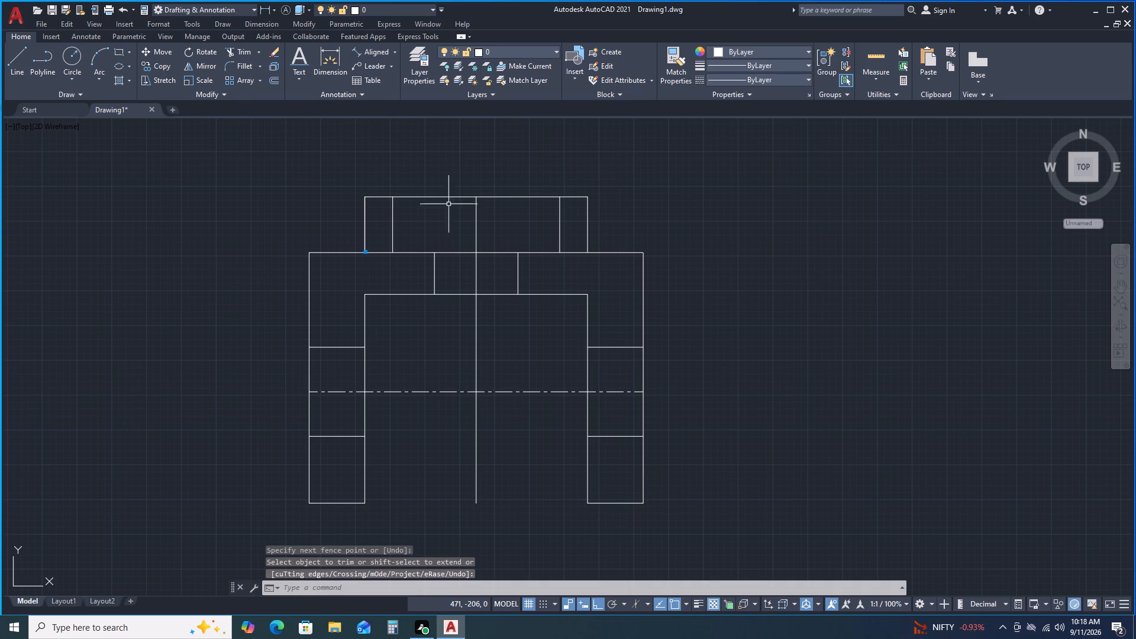
From the top end of the left 30 mm copy, draw a line 15 mm down and 60 mm across to the right 30 mm copy.
scroll(433, 207, up, 1)
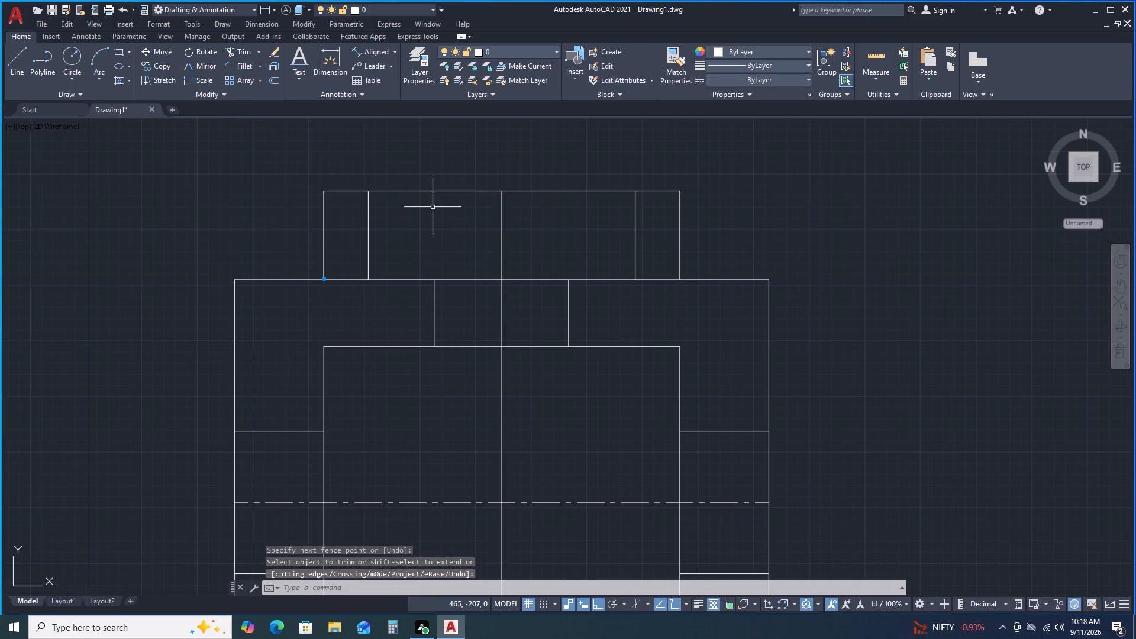
scroll(433, 207, down, 1)
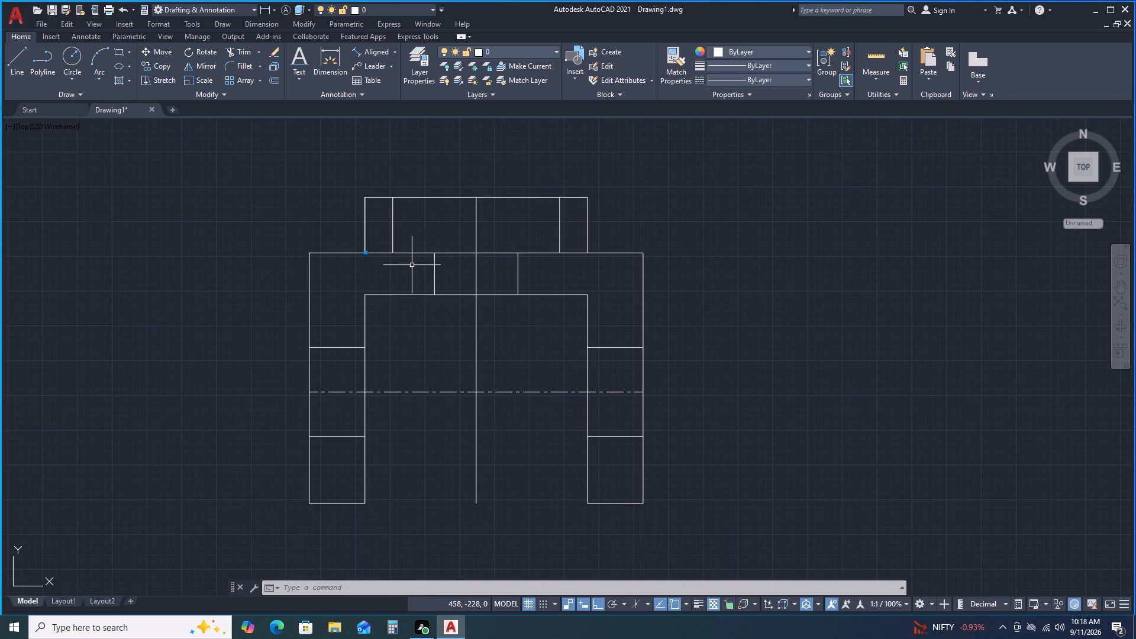
click(16, 57)
click(393, 201)
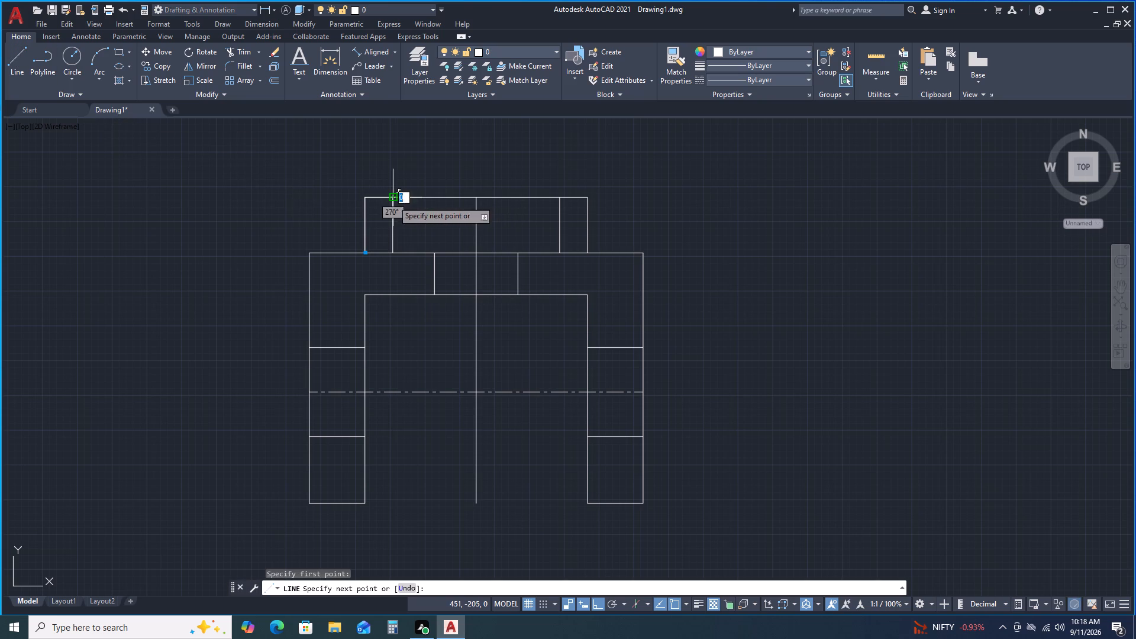
text(15)
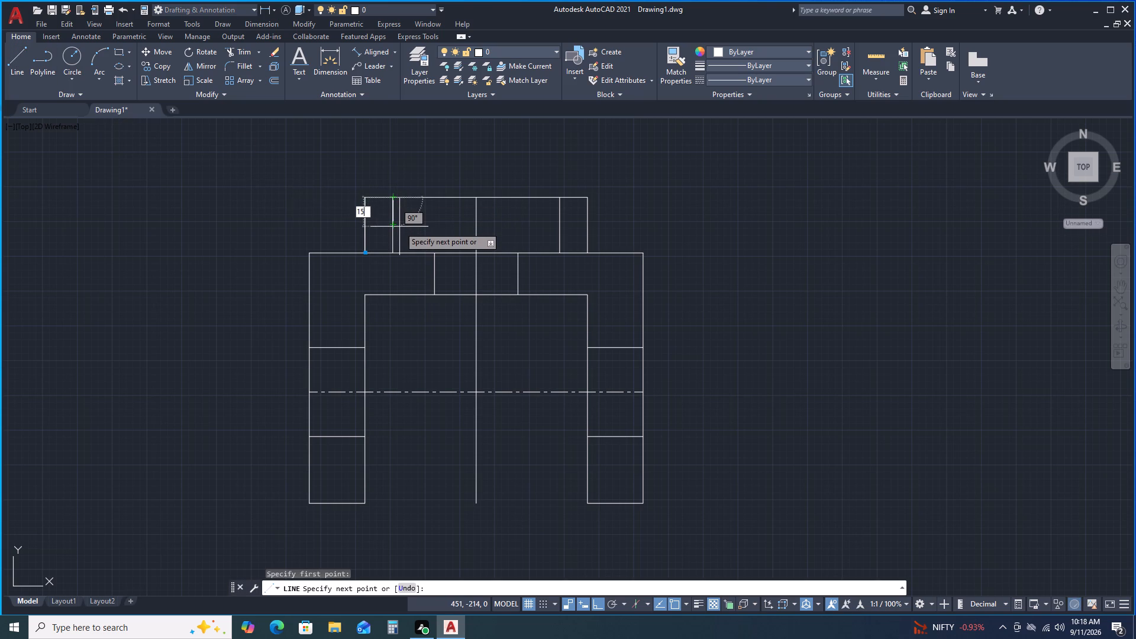
key(Return)
text(60)
key(Return)
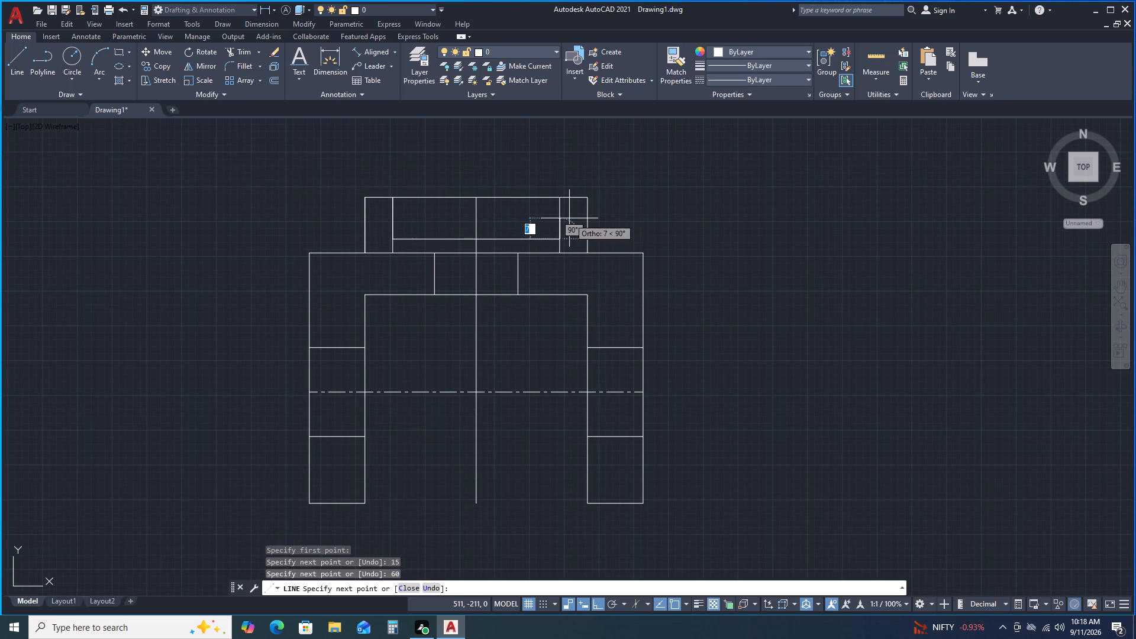
key(space)
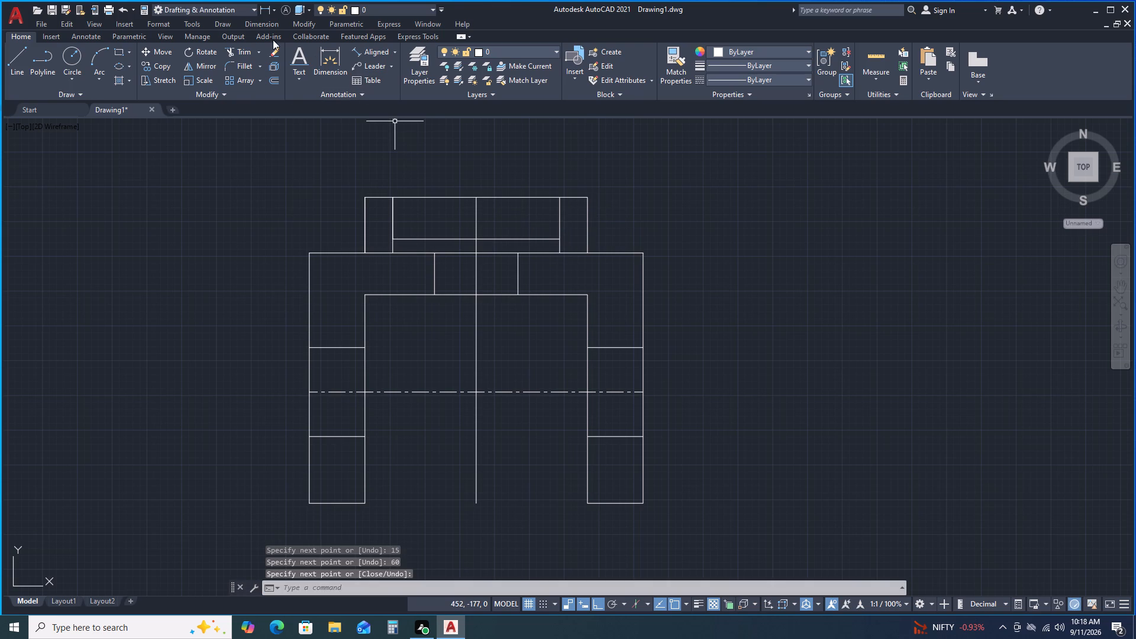
Trim both 30 mm copies below the new 60 mm line, and the lower block's top edge between the raised block's sides and the central slot.
click(237, 50)
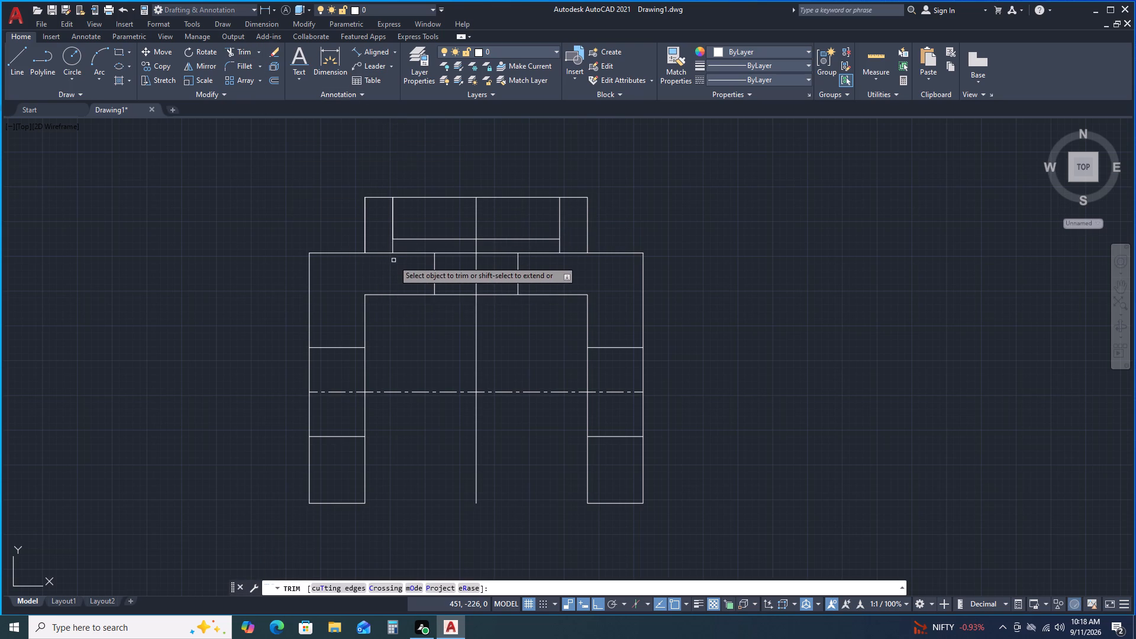
scroll(393, 259, up, 1)
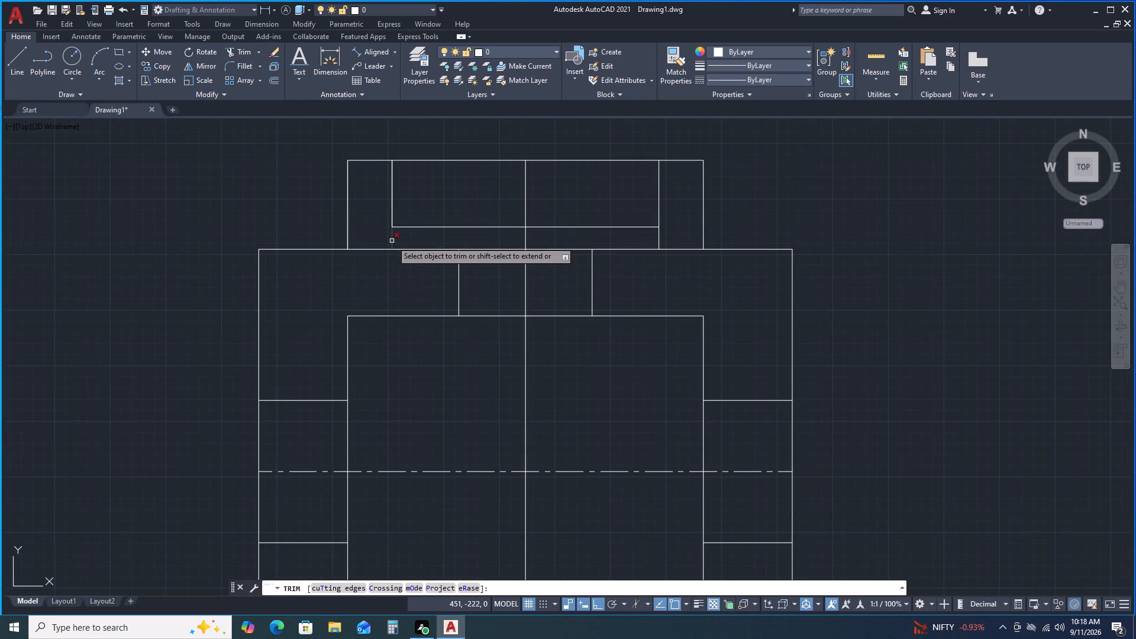
click(392, 241)
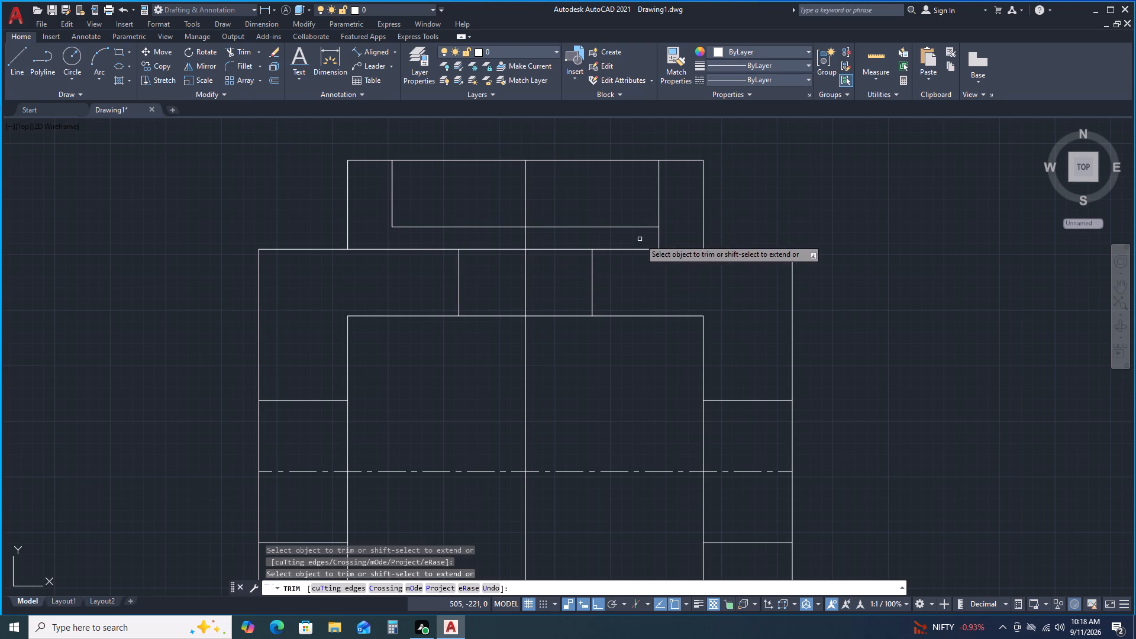
click(660, 235)
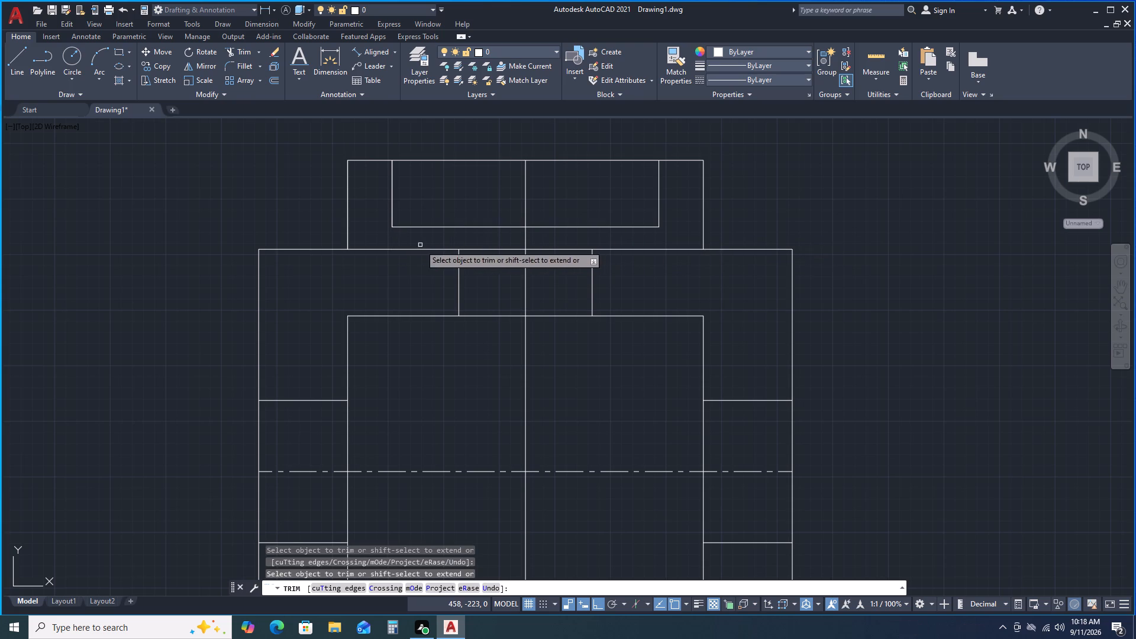
click(408, 248)
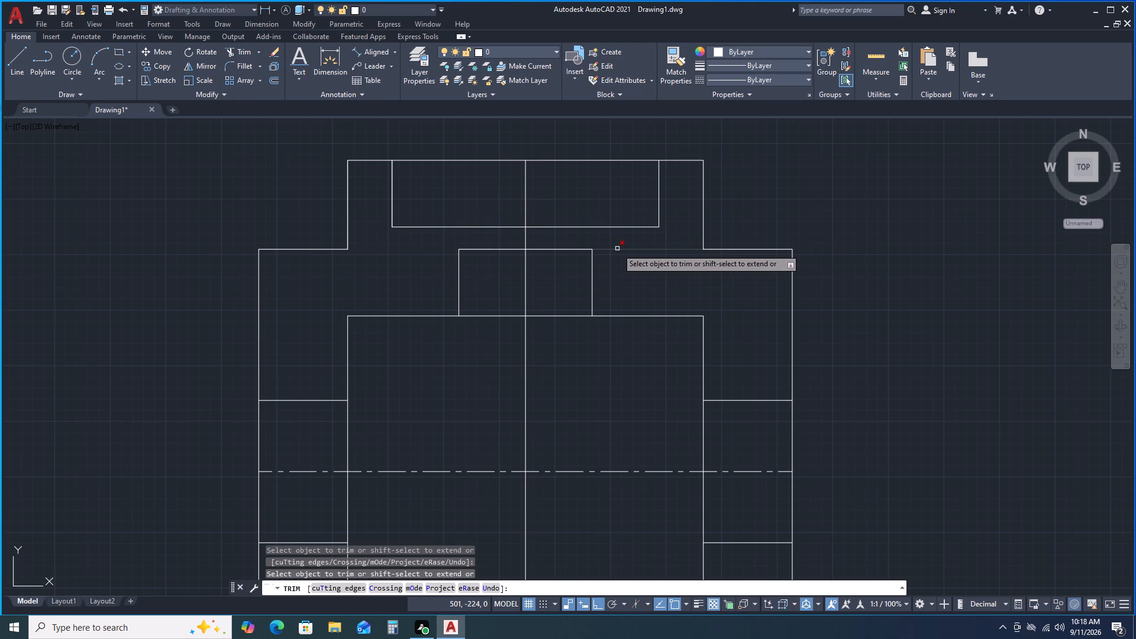
click(617, 248)
scroll(633, 276, down, 1)
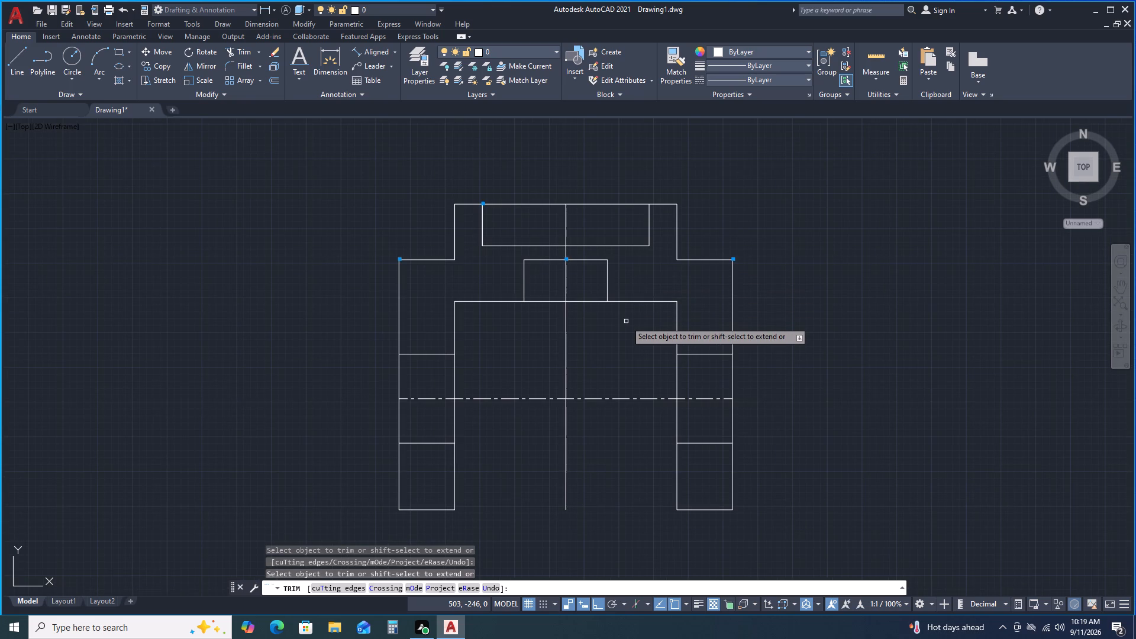
key(space)
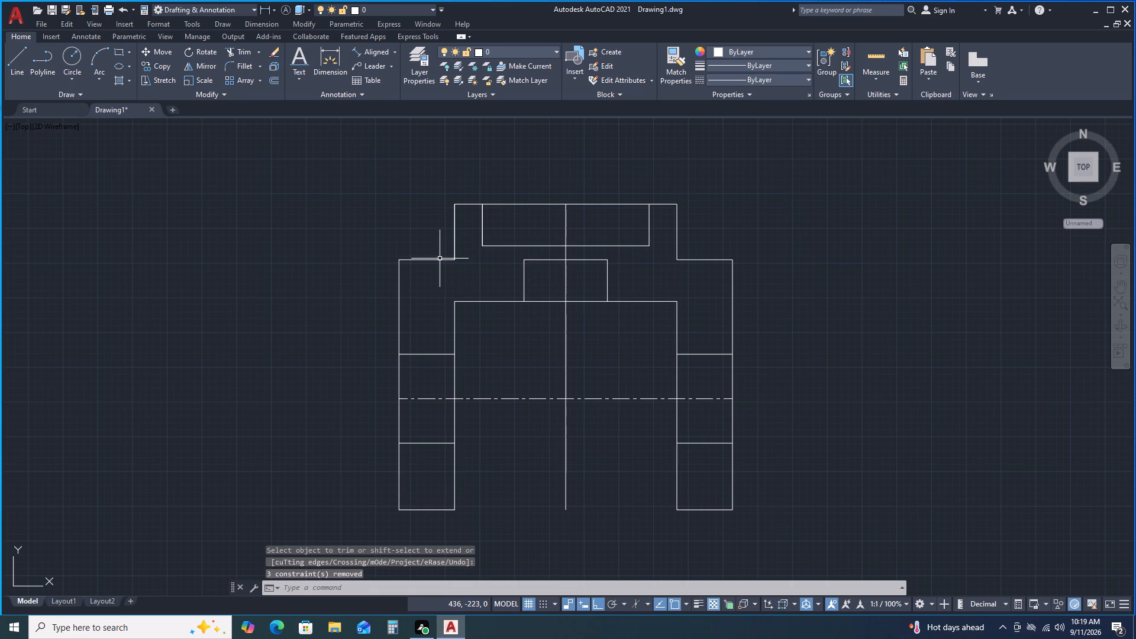
Draw a short vertical line upward from the midpoint of the raised block's top edge, extending the central axis.
click(20, 59)
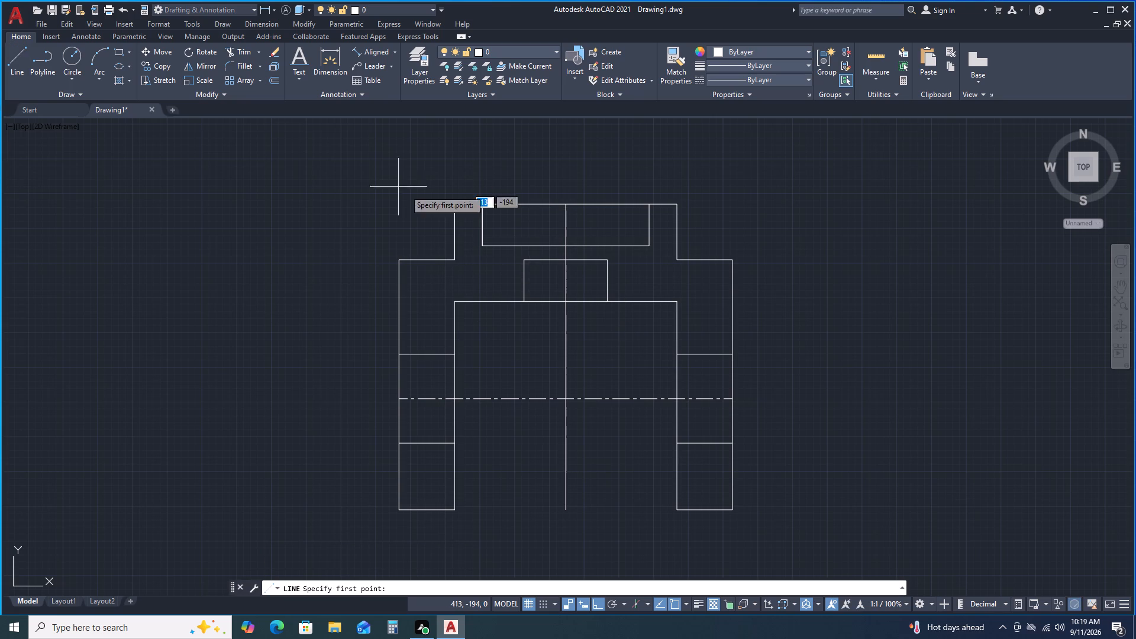
click(566, 205)
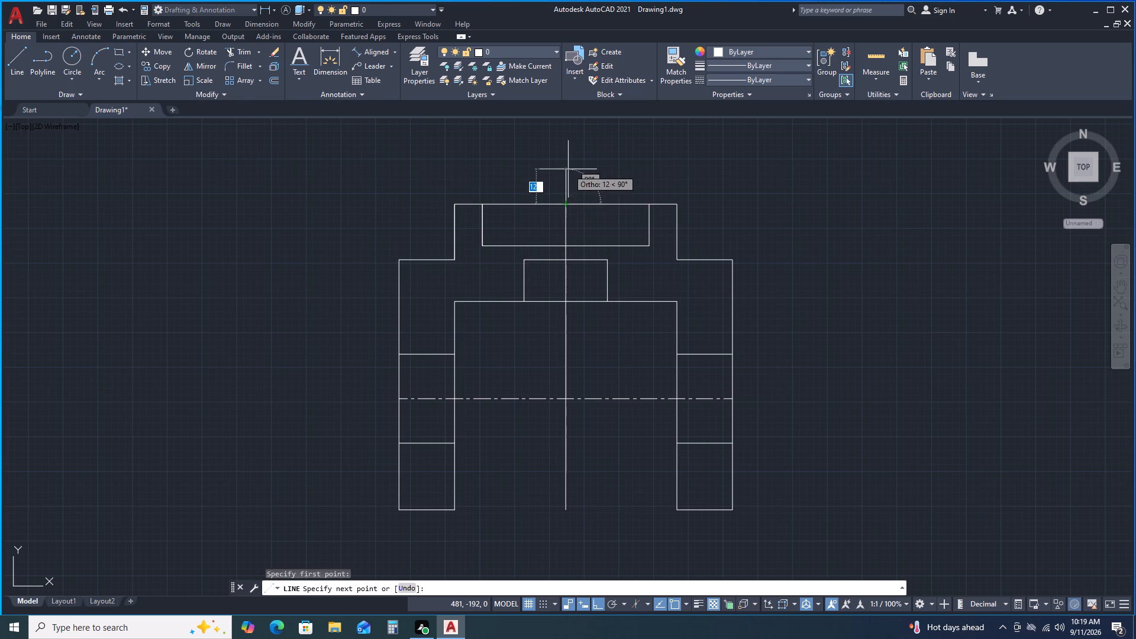
click(566, 159)
key(space)
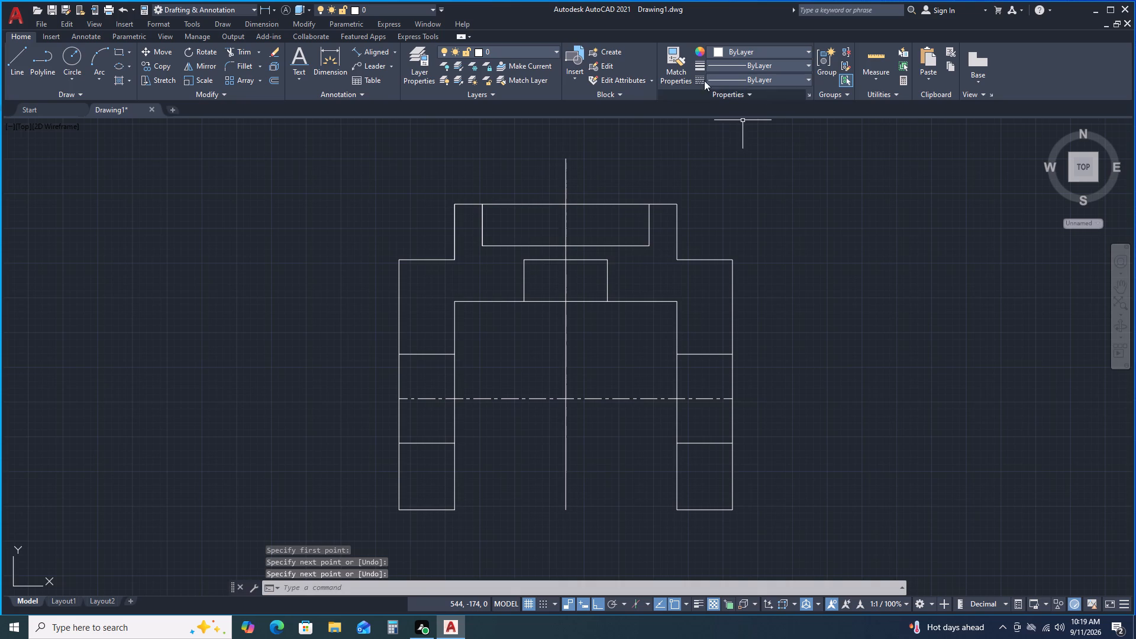
Match the properties of the horizontal CENTER-type line onto the vertical central axis line.
click(678, 78)
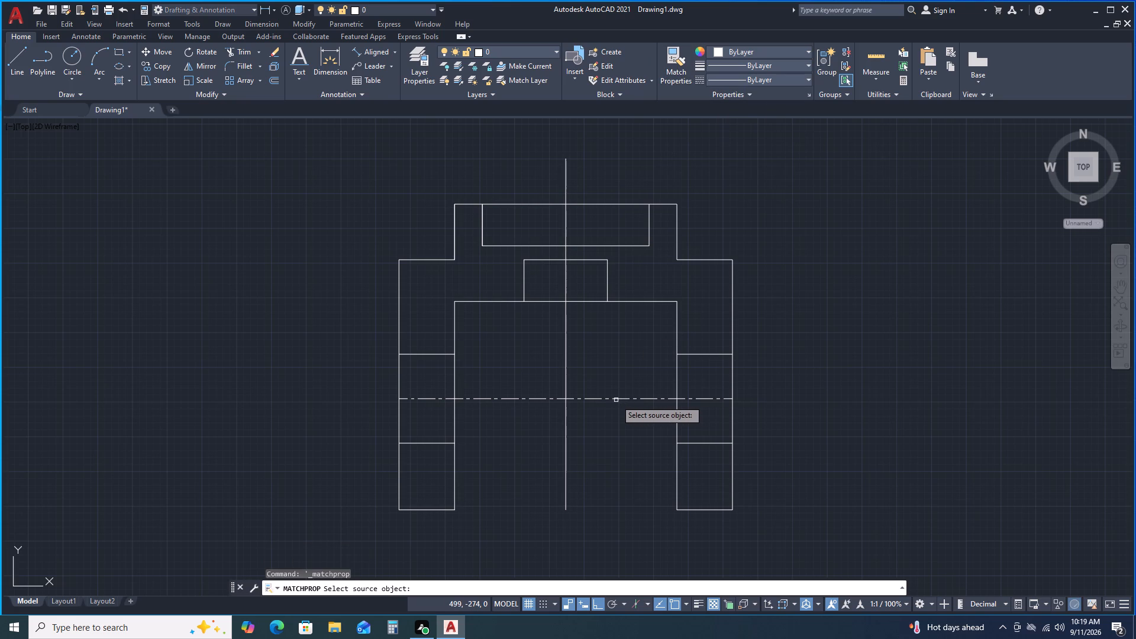
click(621, 399)
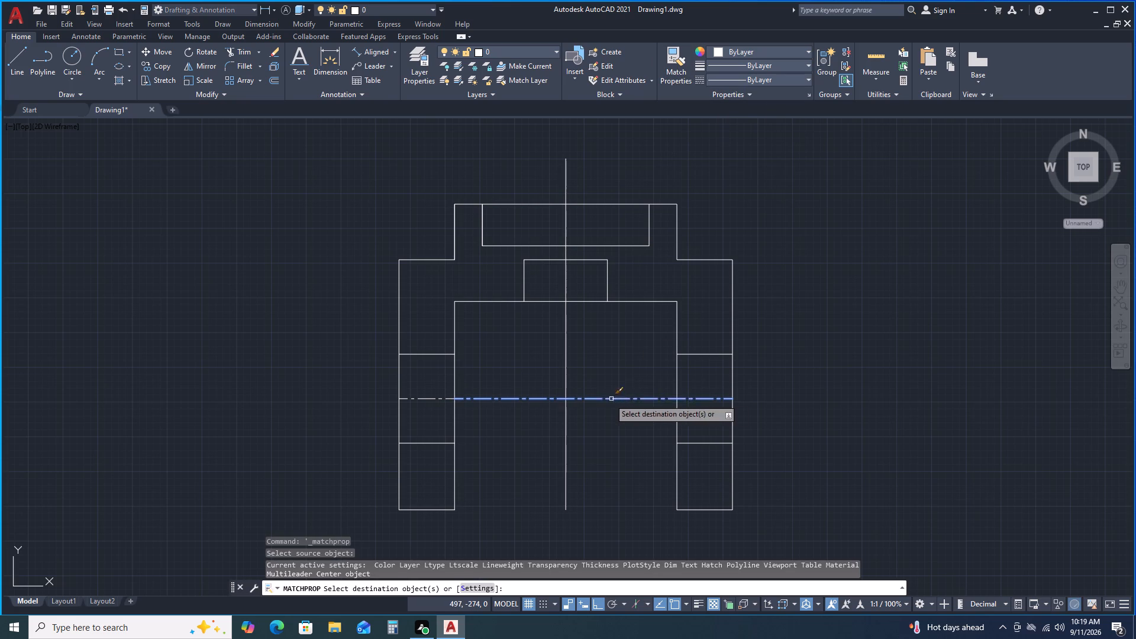
click(567, 375)
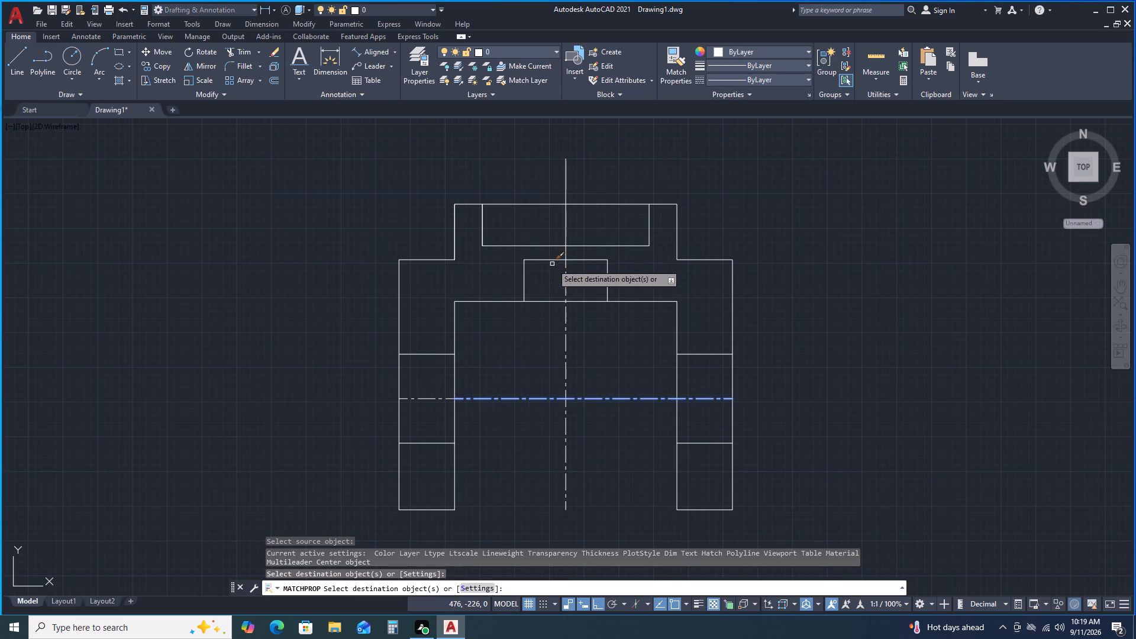
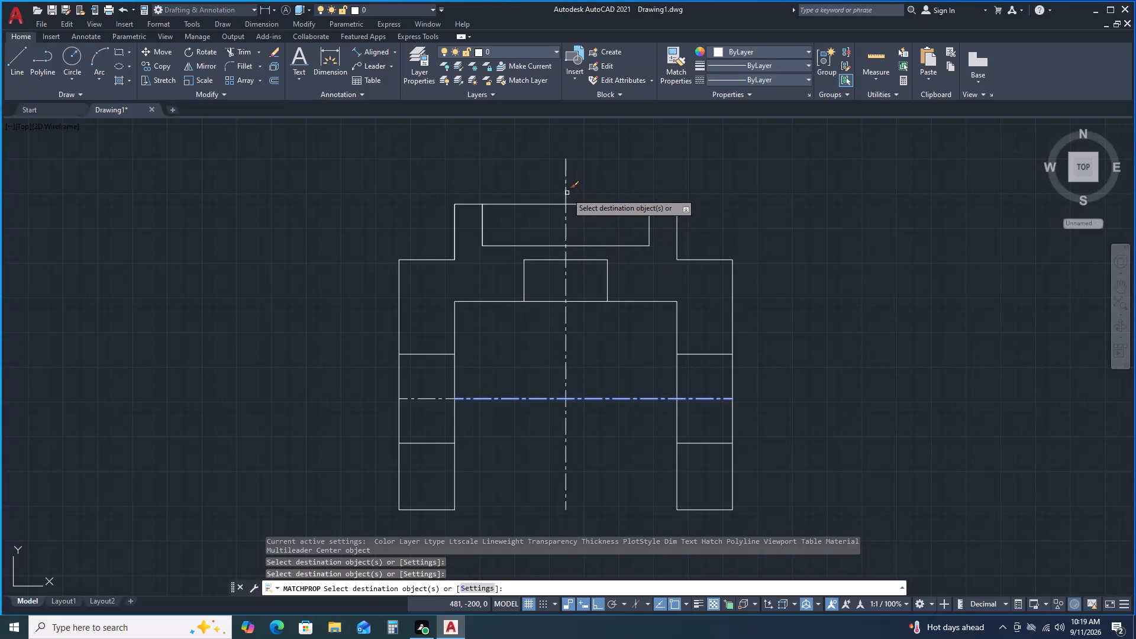
Match the CENTER-type properties onto the short vertical line extending above the raised block, and finish matching.
click(567, 193)
key(space)
Hatch both sides of the upper section and the bottoms of both legs with ANSI31 in ByLayer colour.
scroll(615, 159, down, 2)
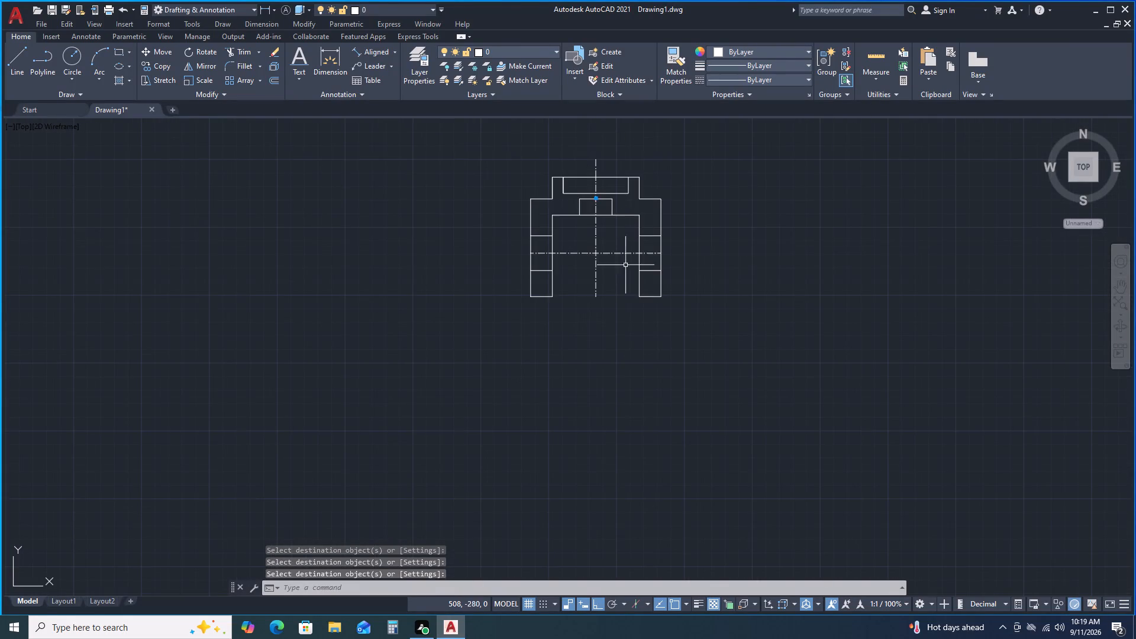
scroll(625, 301, up, 1)
middle_drag(622, 293, 622, 293)
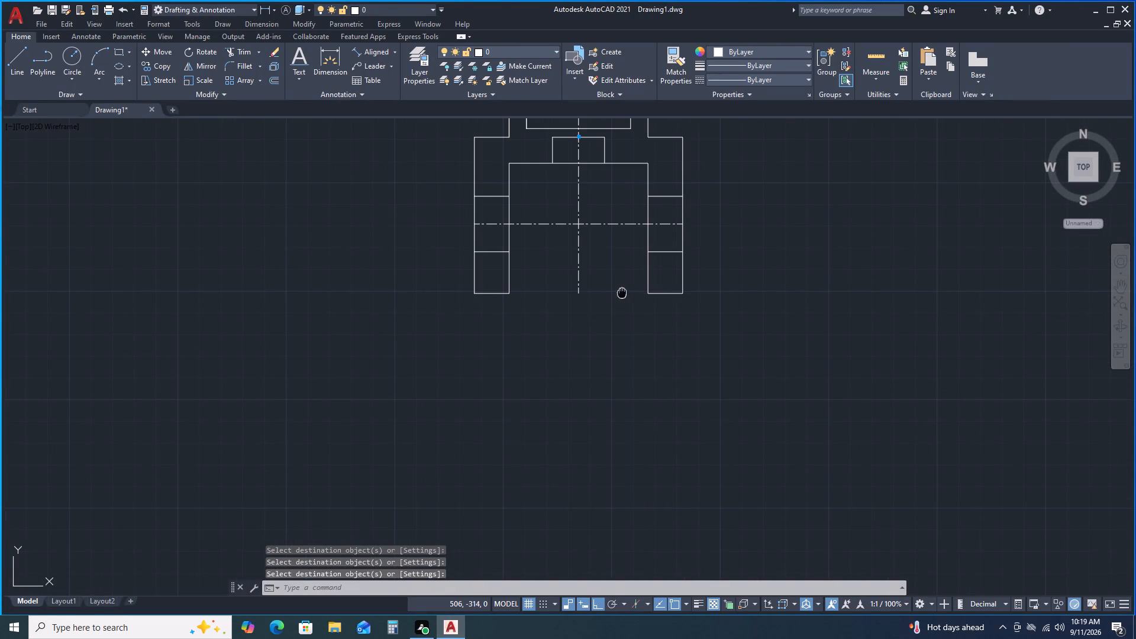
middle_drag(622, 293, 624, 330)
middle_drag(624, 330, 595, 362)
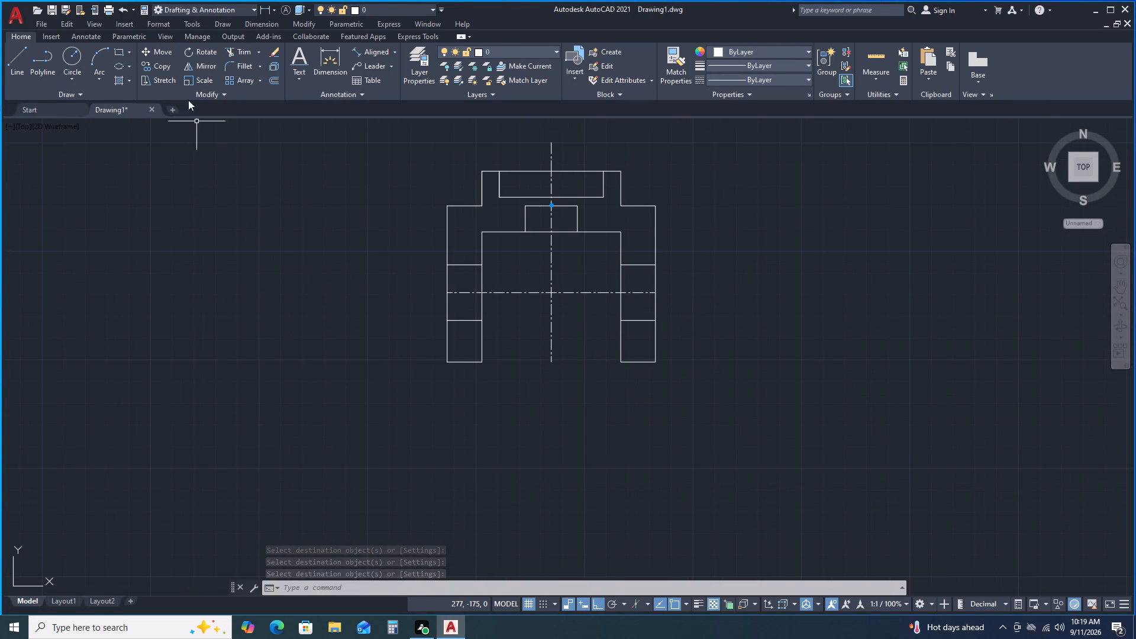
click(120, 80)
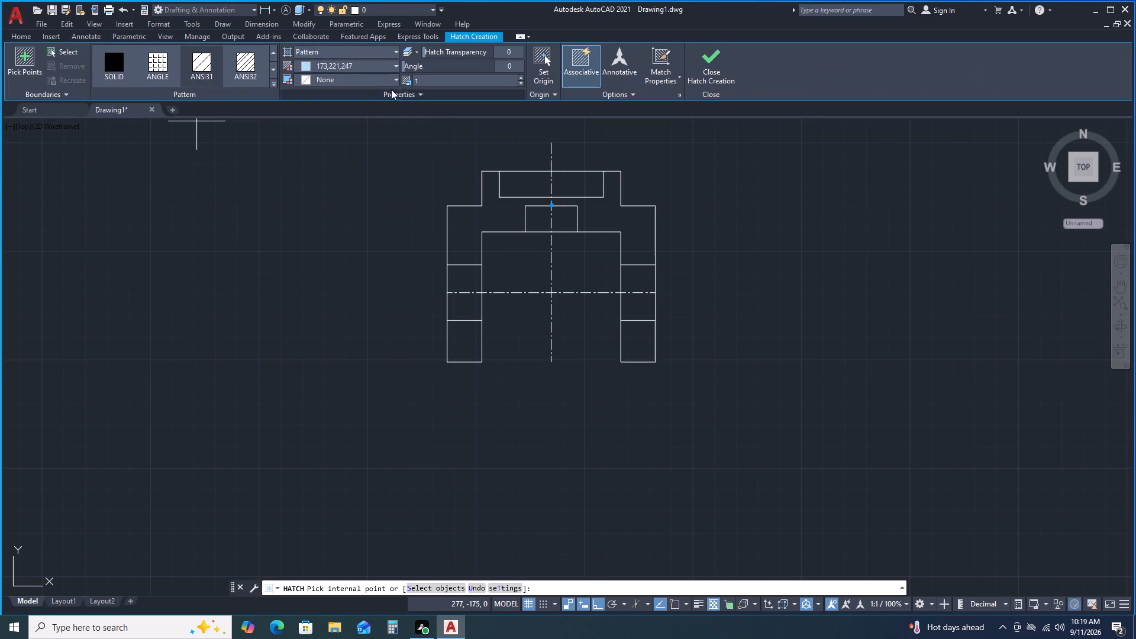
click(396, 64)
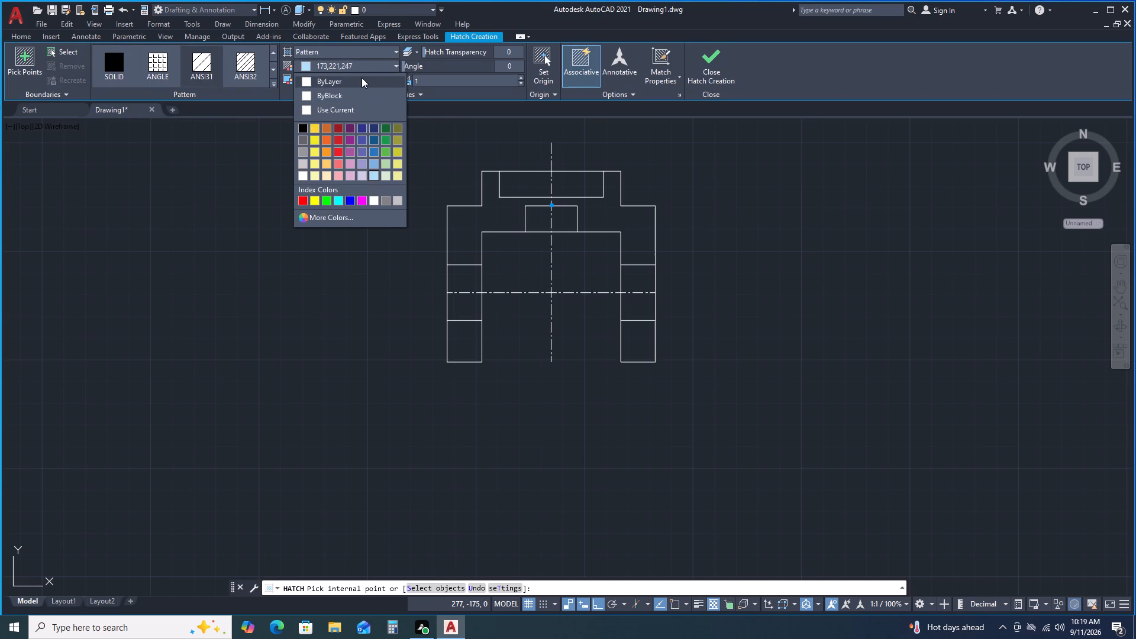
click(362, 80)
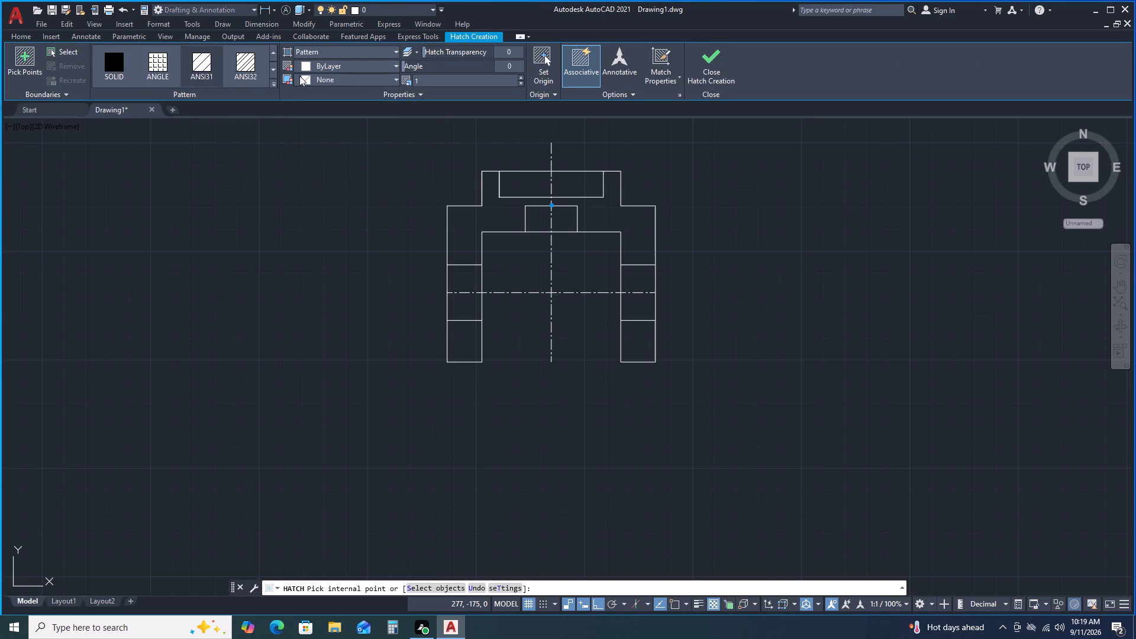
click(206, 59)
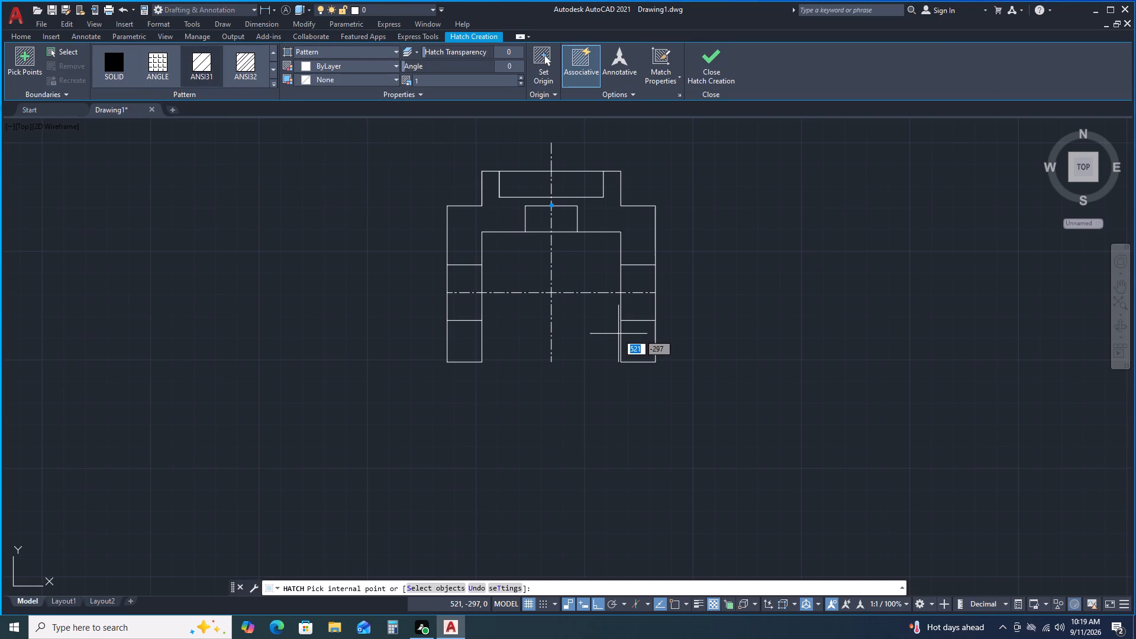
click(473, 241)
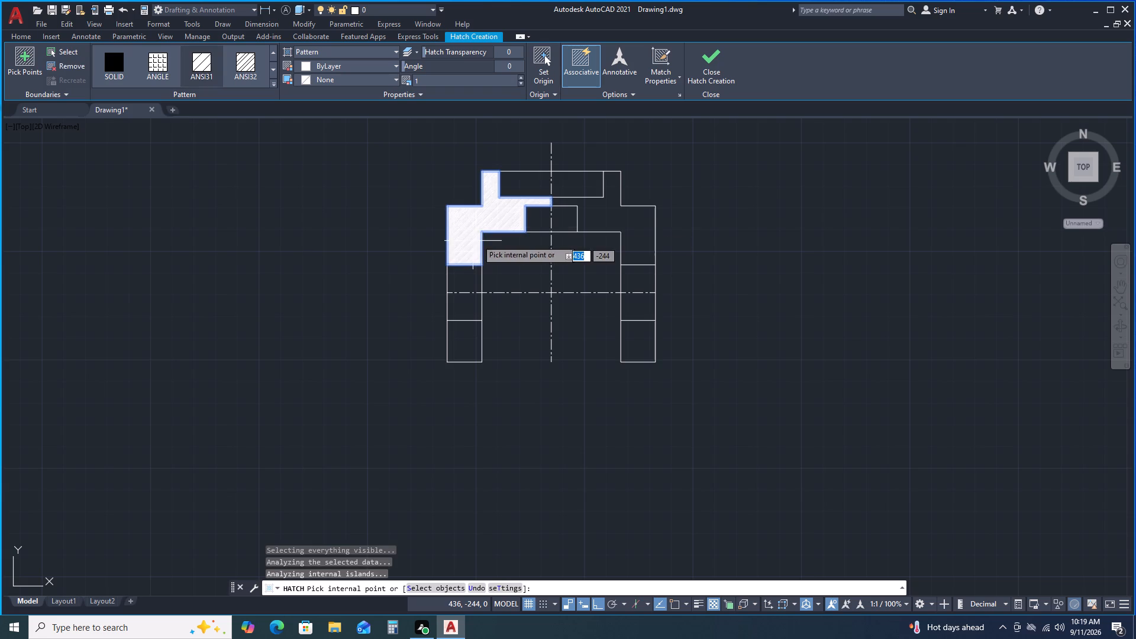
click(606, 217)
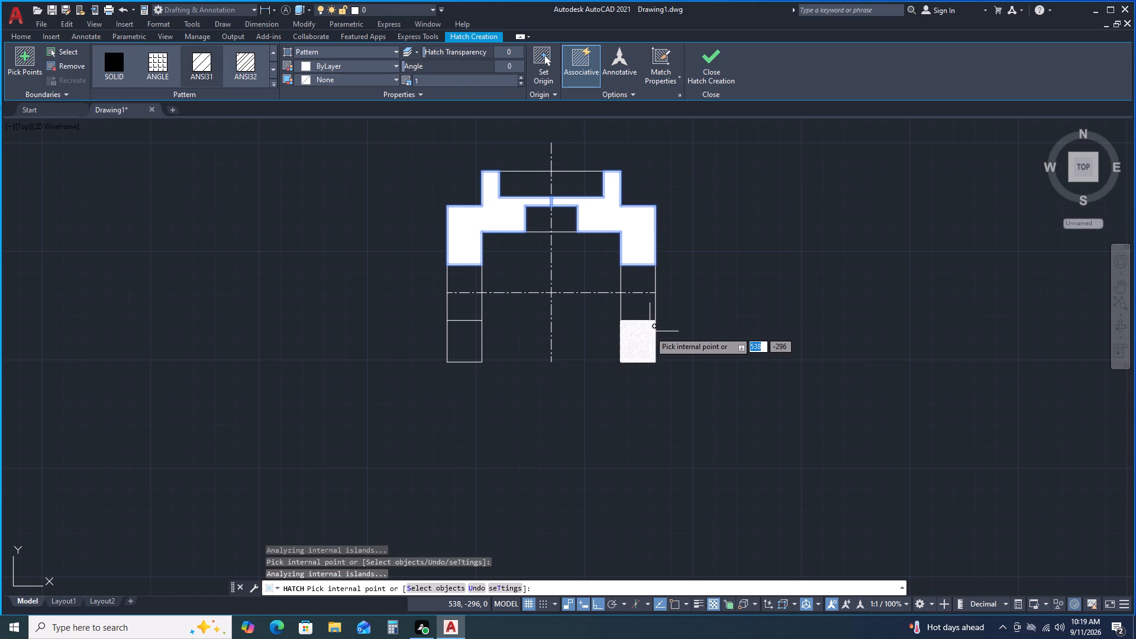
click(650, 331)
click(477, 344)
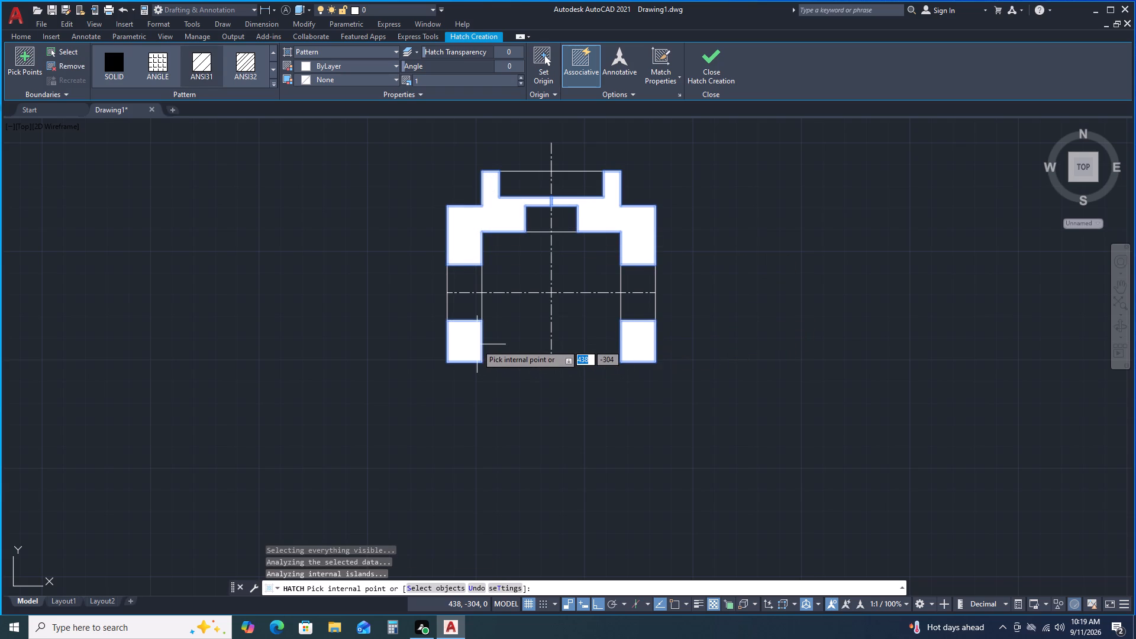
Set the section hatch scale to 20, finish the hatch, and clear the selection.
click(450, 83)
text(20)
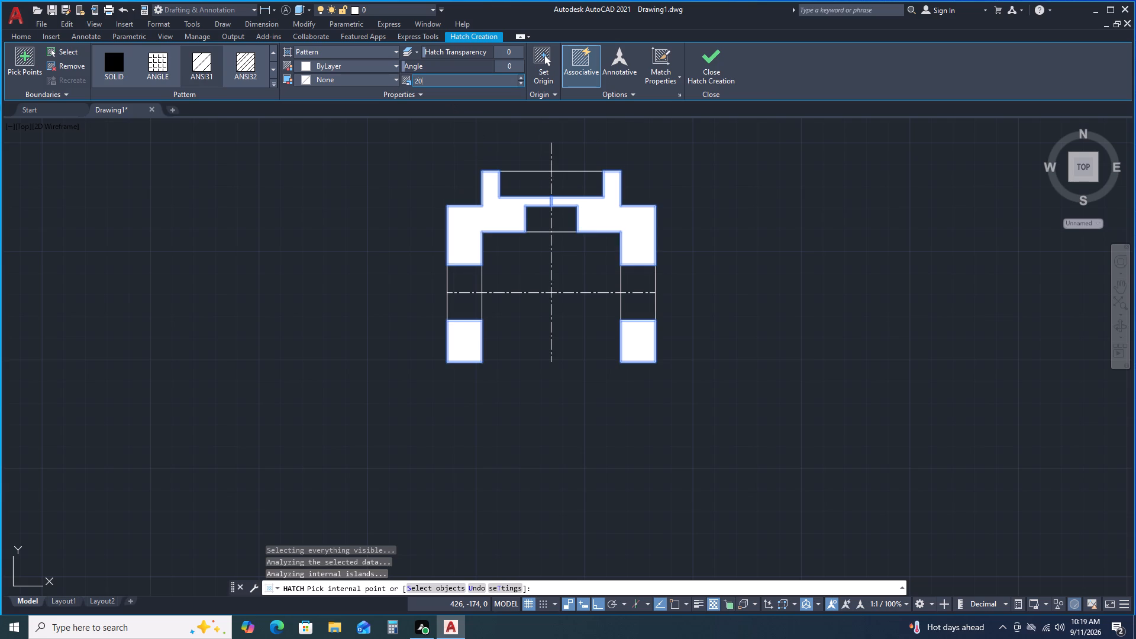
key(Return)
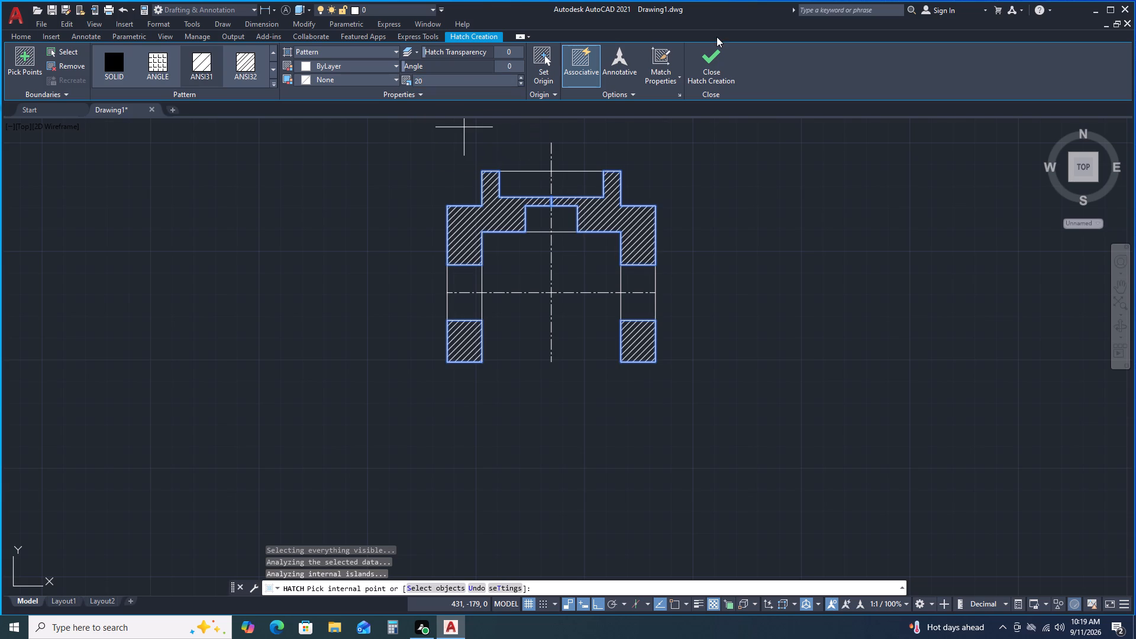
click(713, 60)
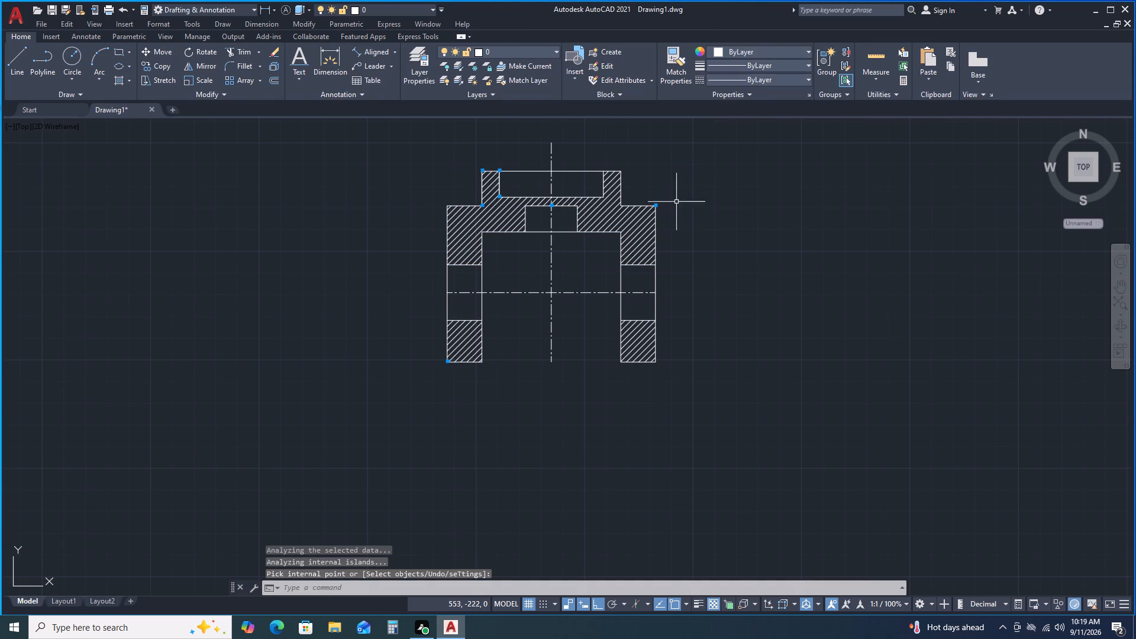
click(656, 207)
key(Escape)
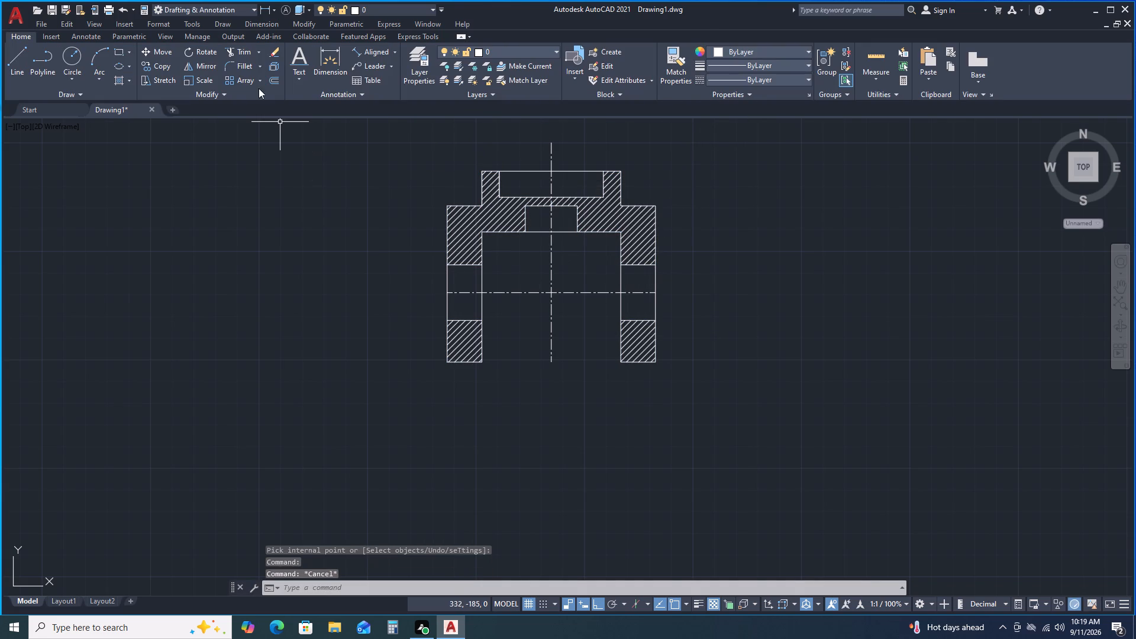
Below the view, dimension the left leg's width and the opening between the legs, aligned on one line.
click(338, 60)
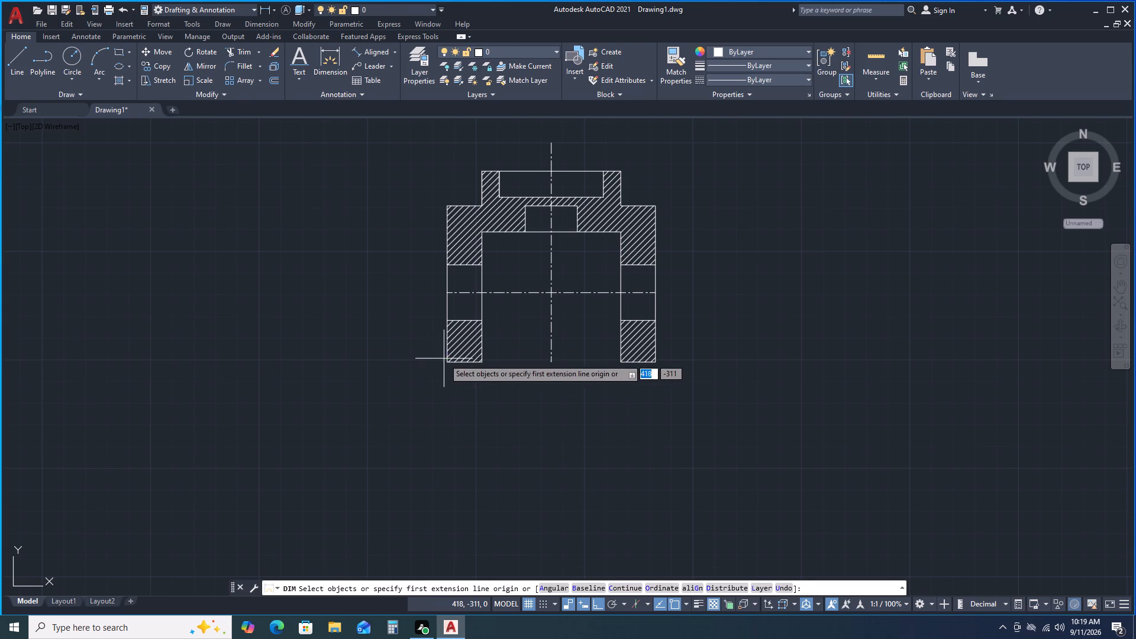
click(448, 362)
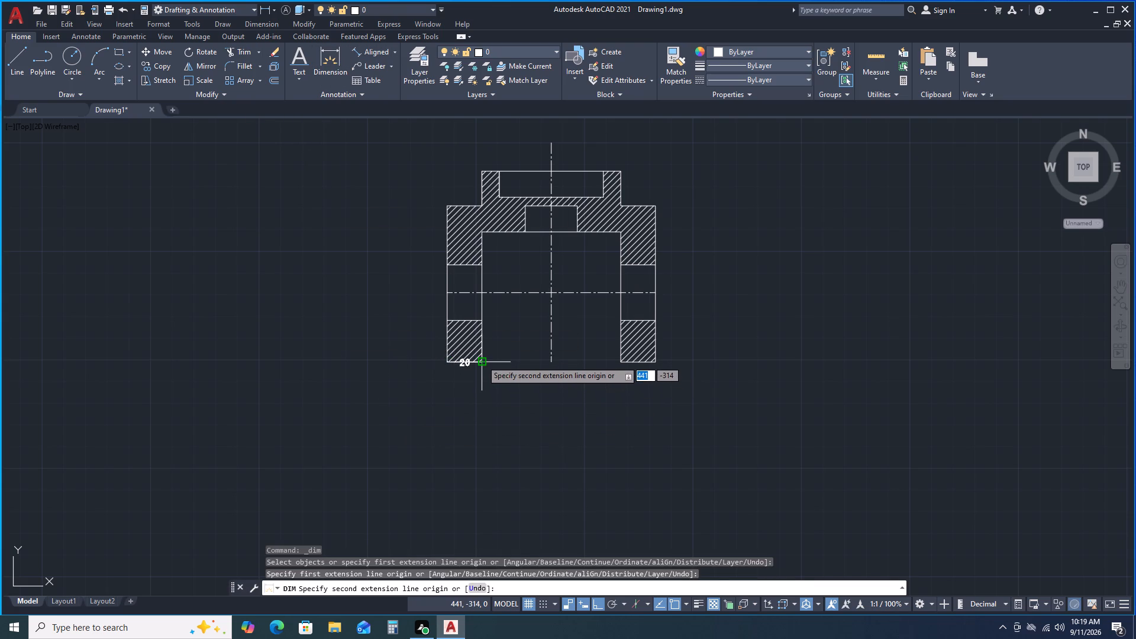
click(482, 360)
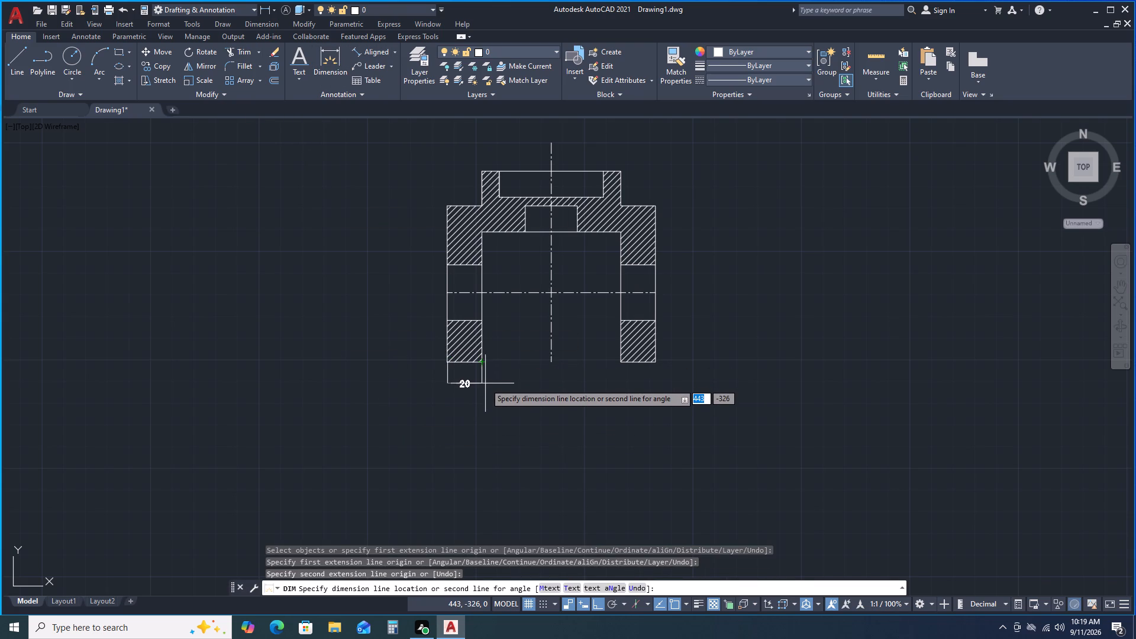
click(486, 387)
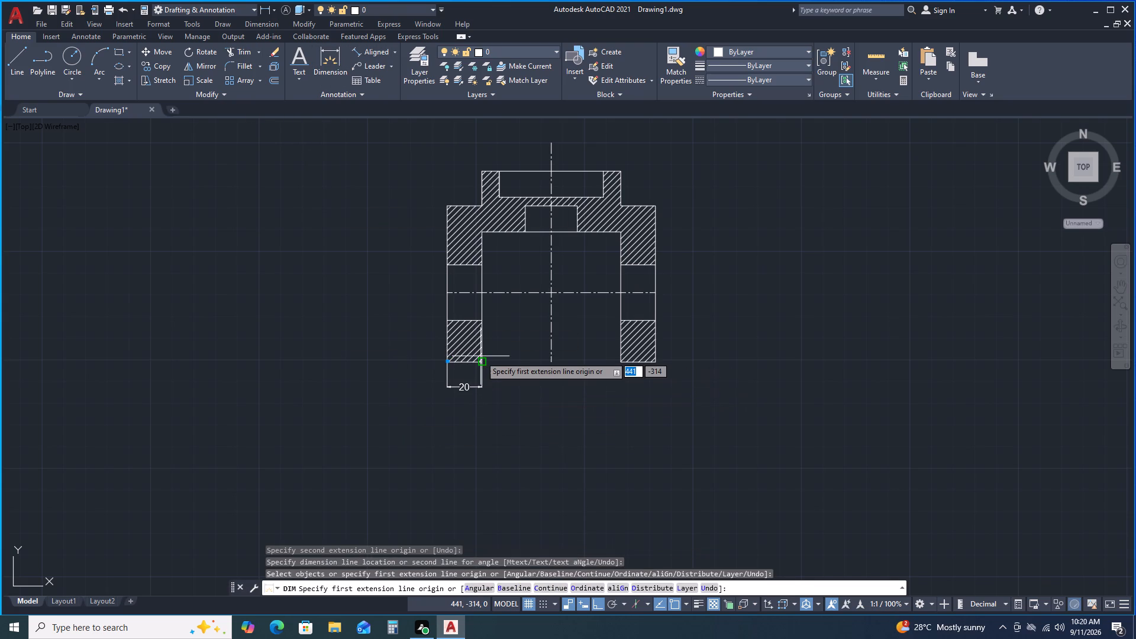
click(483, 360)
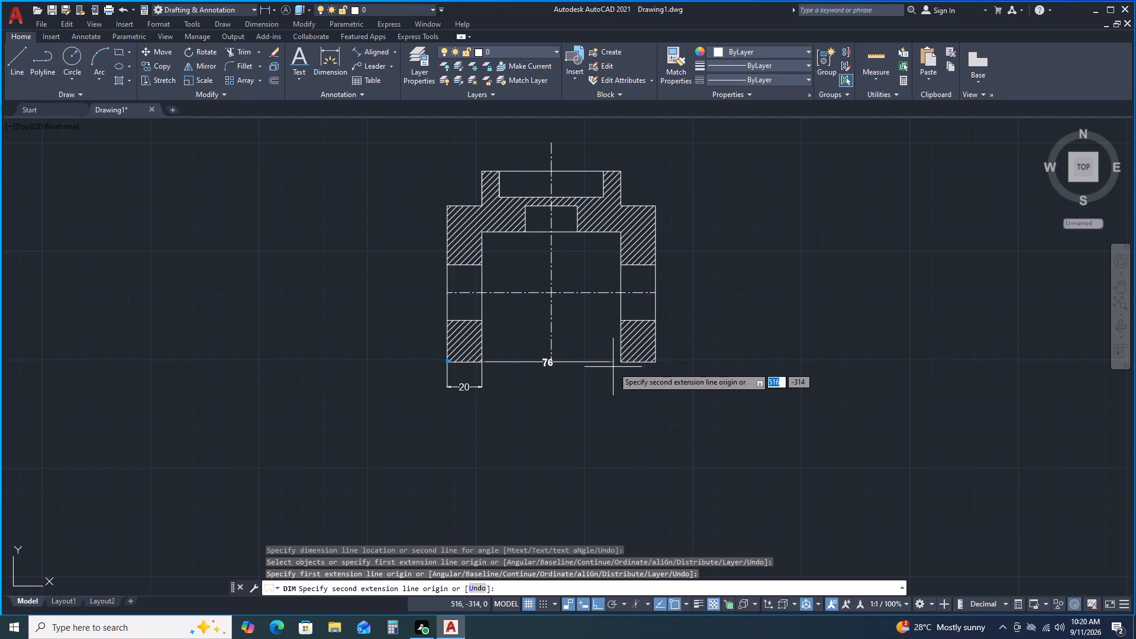
click(622, 363)
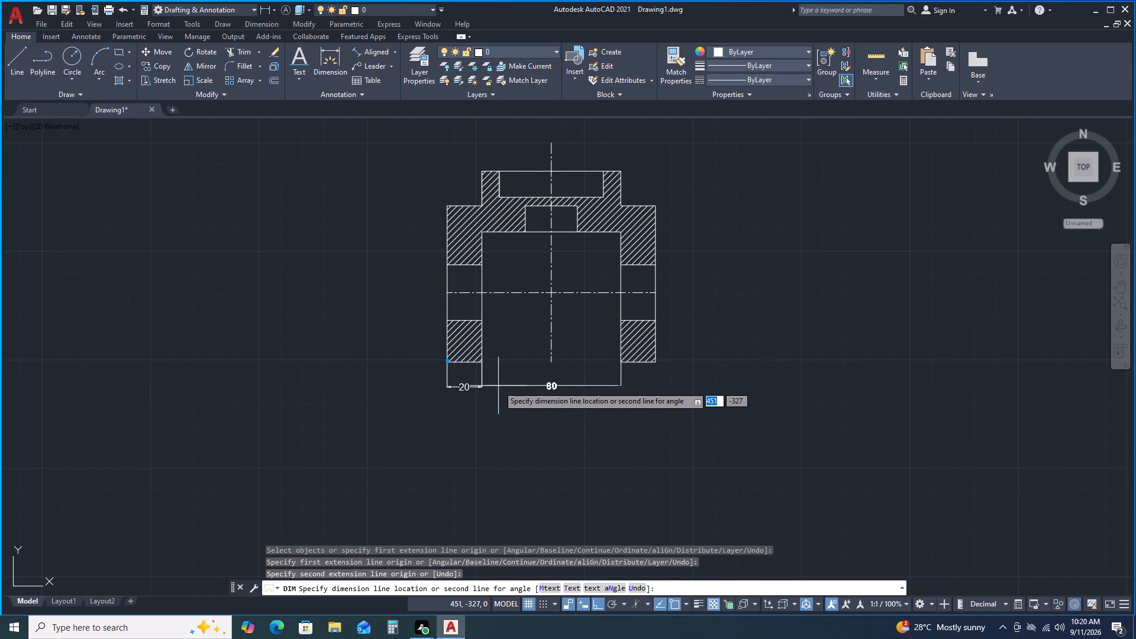
scroll(476, 388, up, 2)
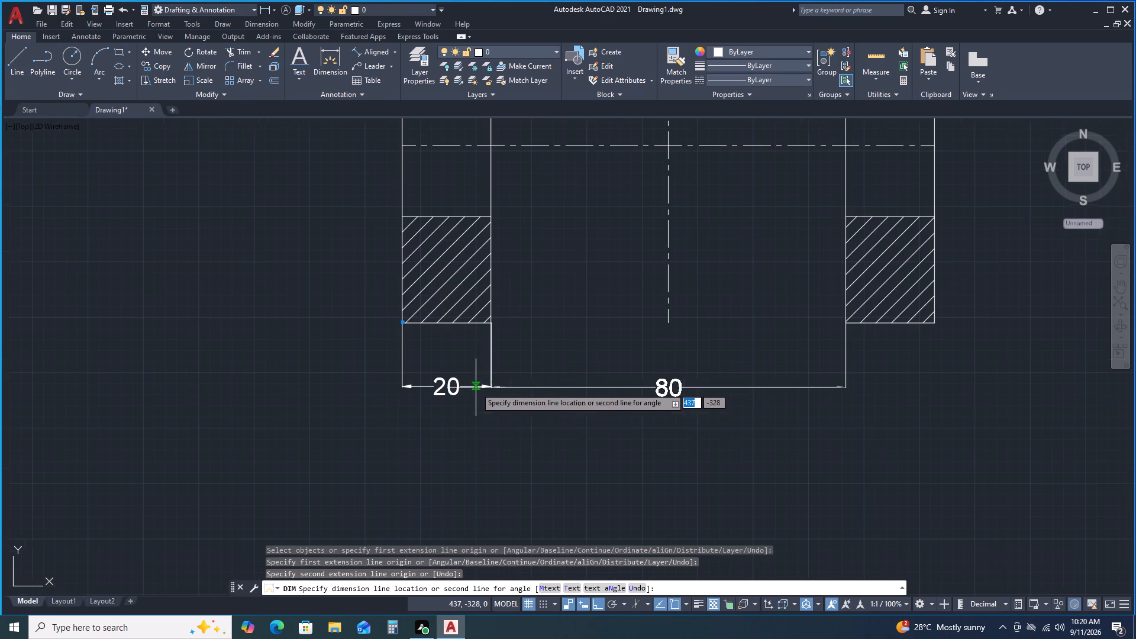
scroll(489, 385, up, 1)
scroll(489, 385, down, 1)
scroll(489, 385, up, 1)
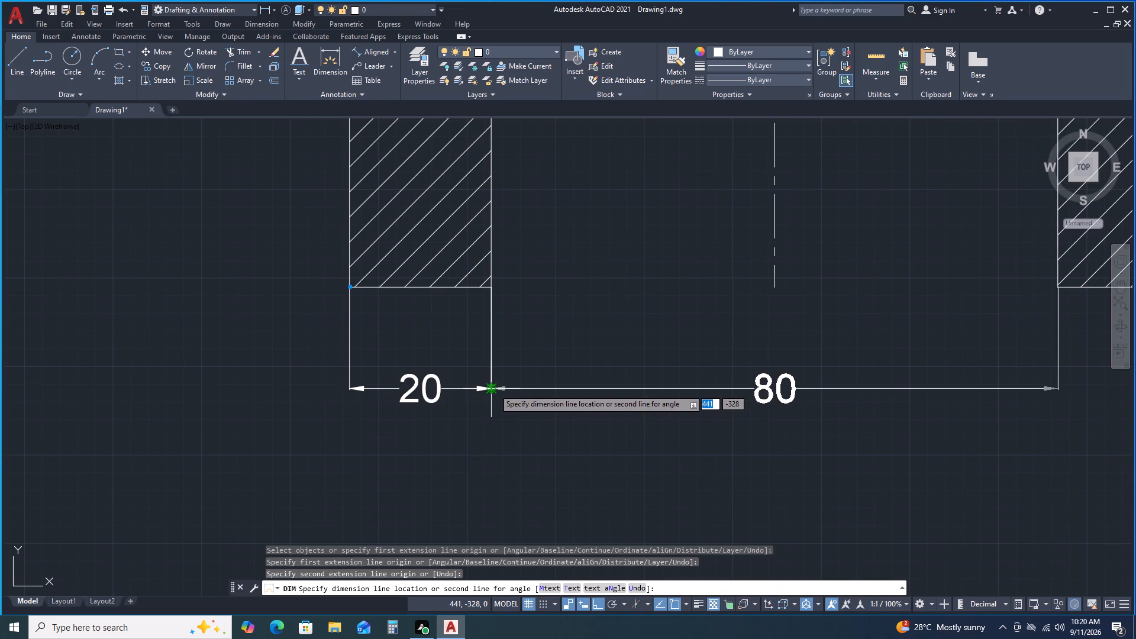
click(493, 389)
Dimension the right leg's bottom width in line with the opening's dimension.
scroll(484, 380, up, 1)
scroll(484, 380, down, 2)
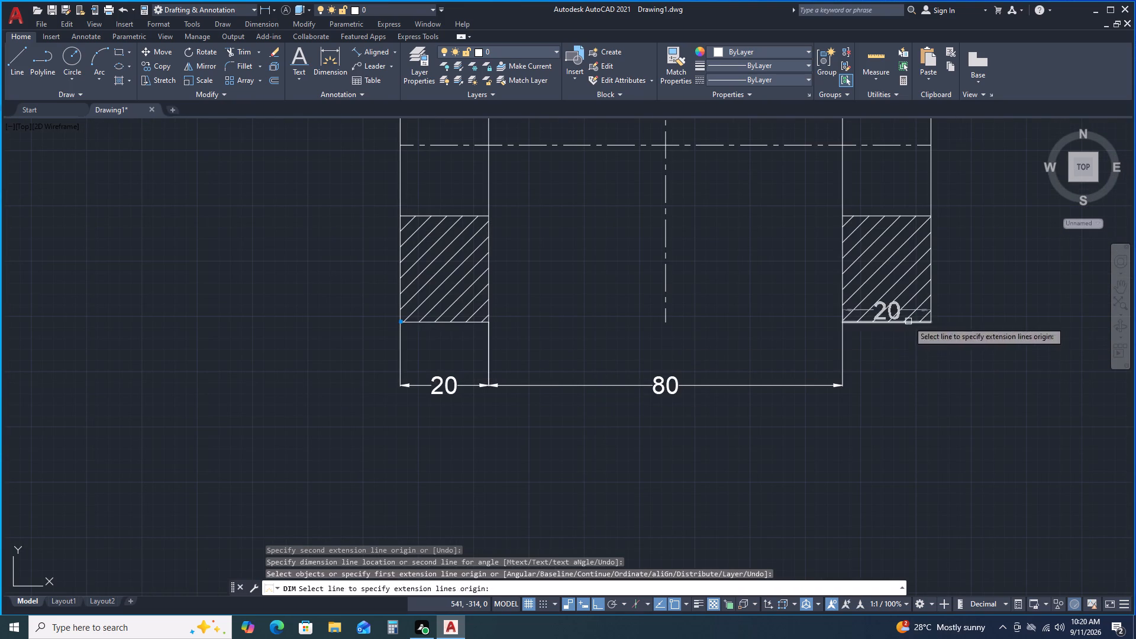
key(space)
key(space)
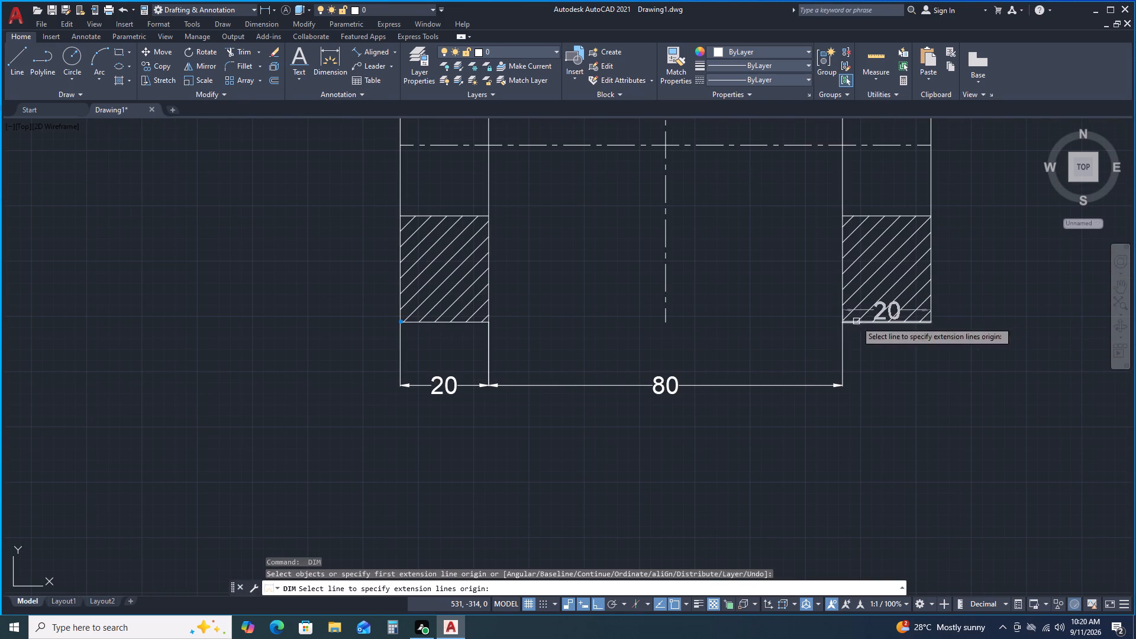
click(845, 321)
click(932, 322)
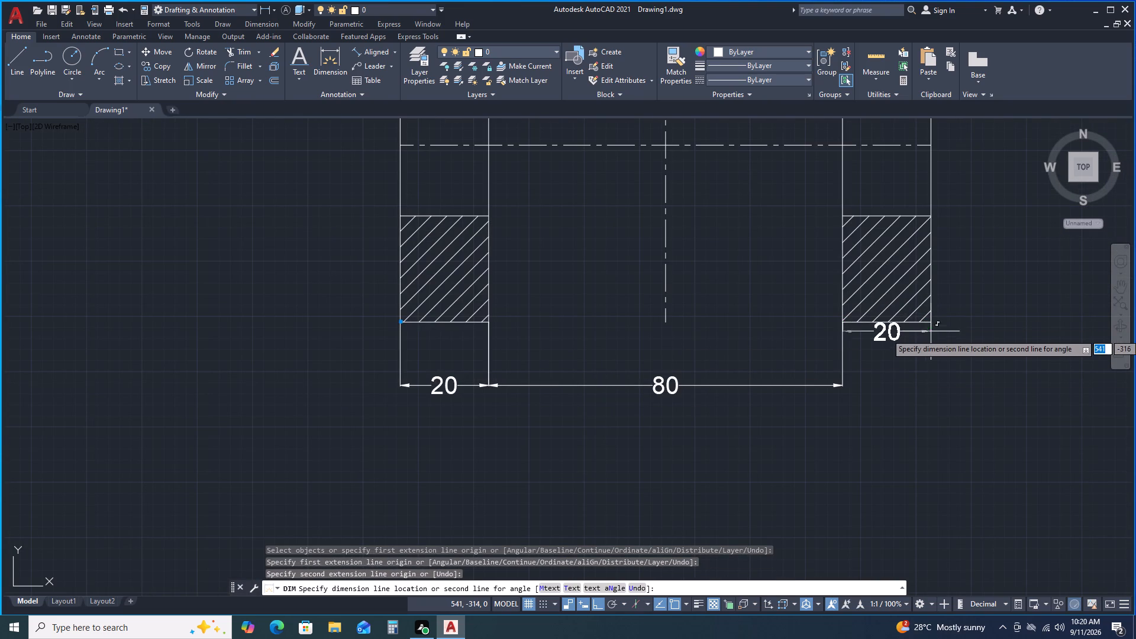
click(842, 385)
On the left side of the view, dimension the height from the opening's top edge to the shoulder and the raised block's recess depth, aligned.
scroll(841, 385, down, 2)
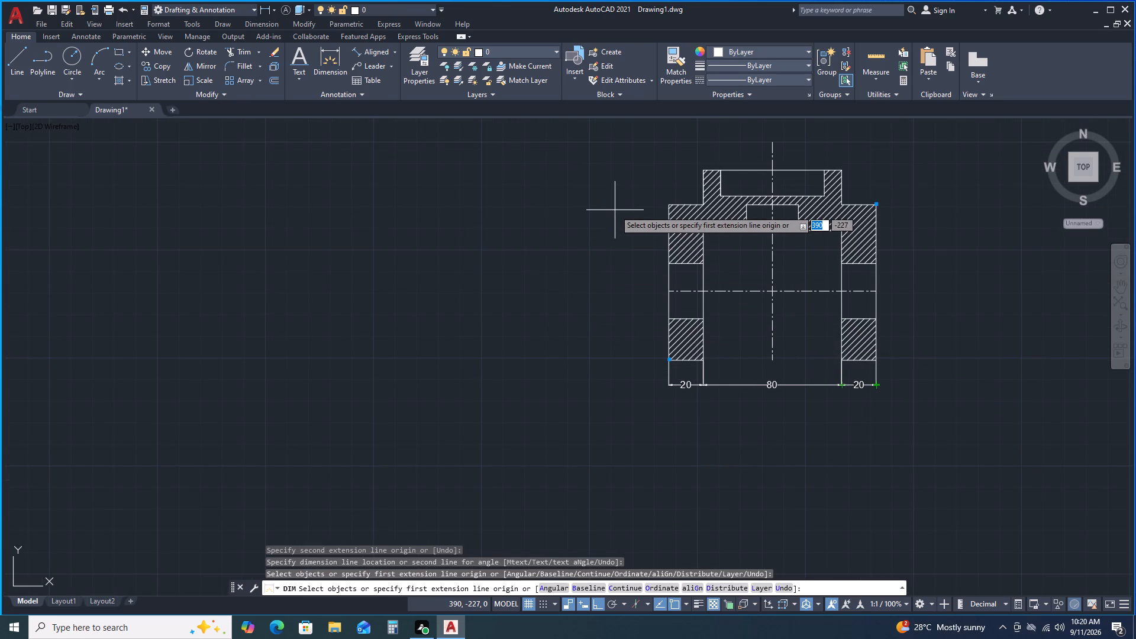
middle_drag(615, 210, 496, 279)
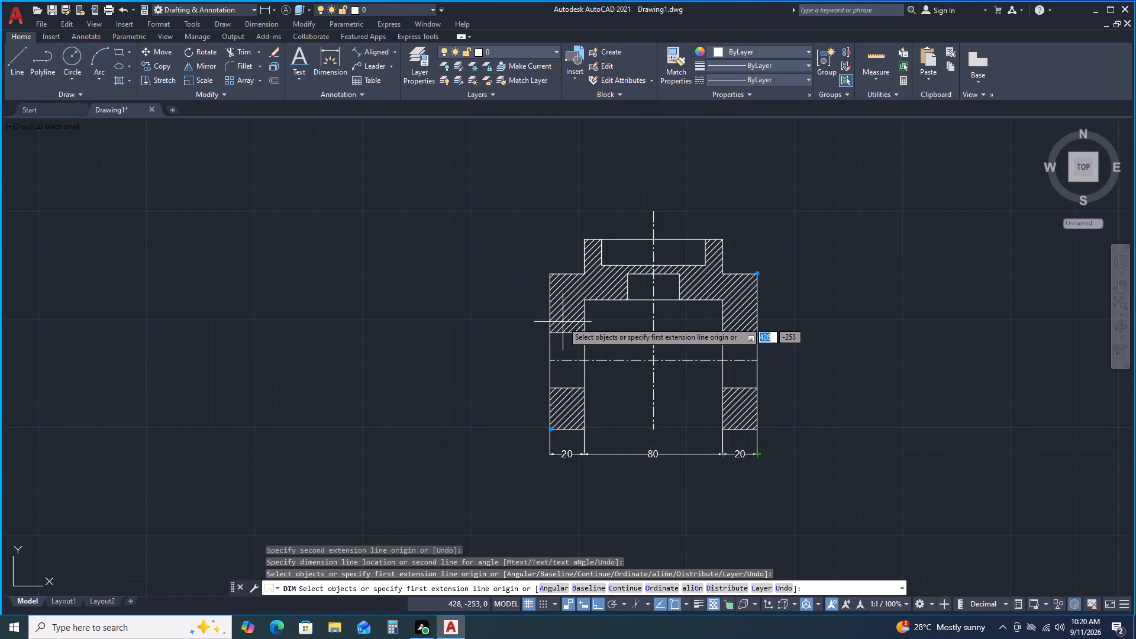
click(584, 301)
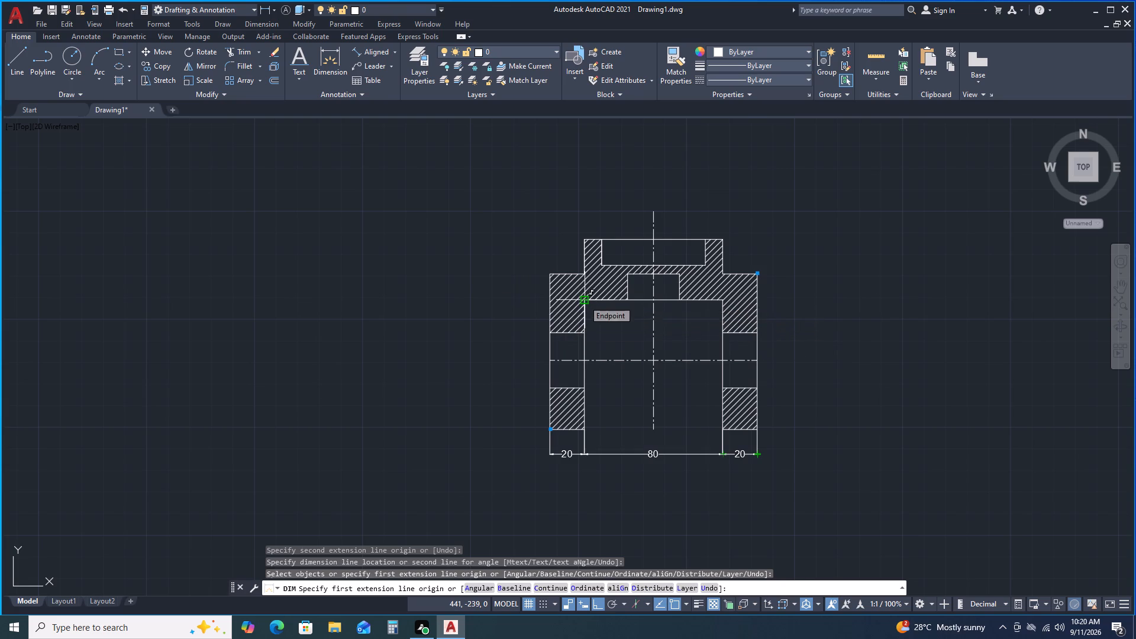
click(585, 272)
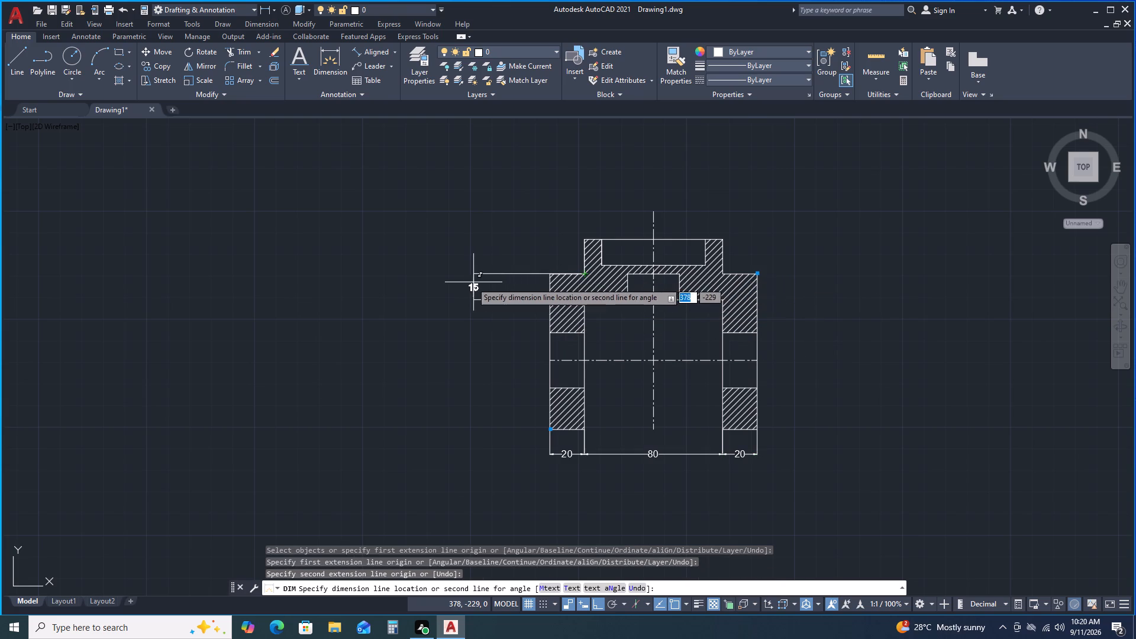
click(515, 279)
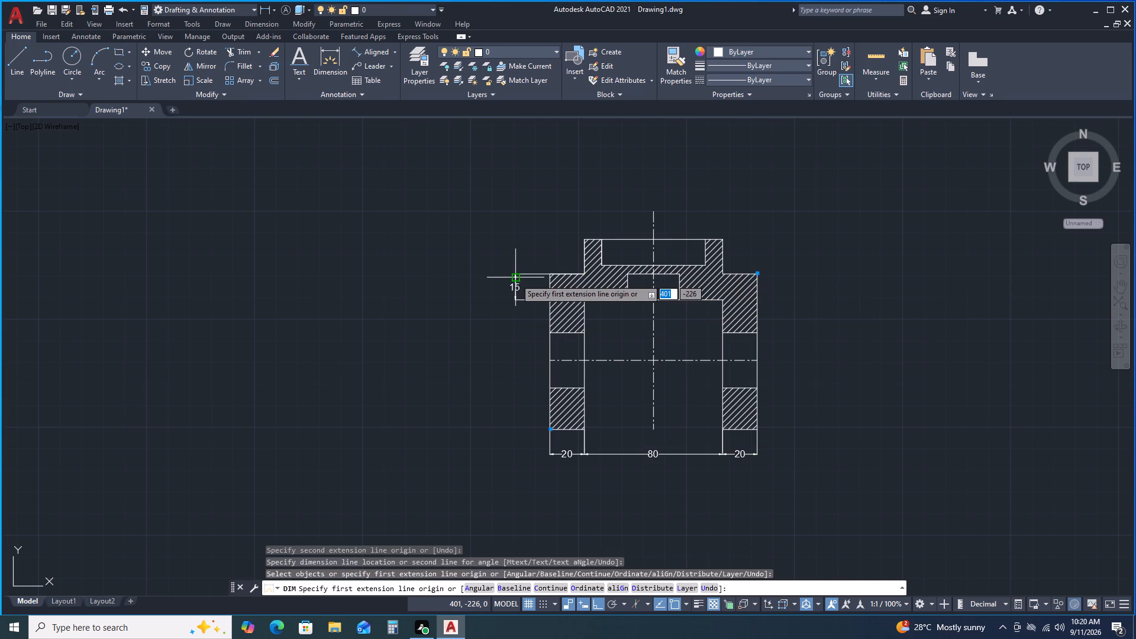
click(604, 266)
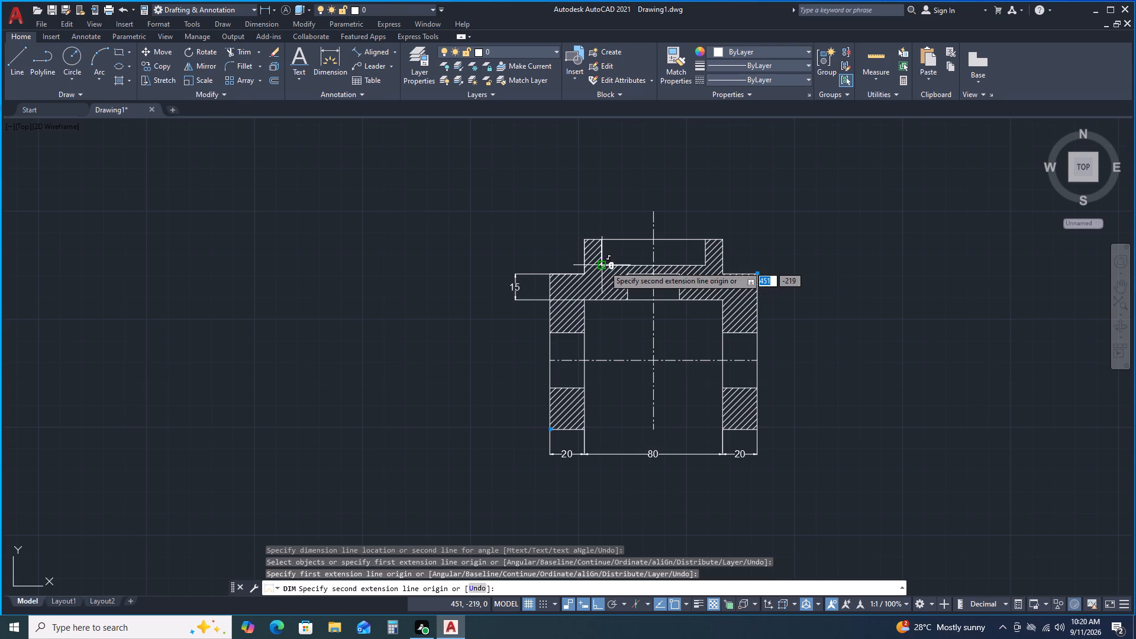
click(602, 239)
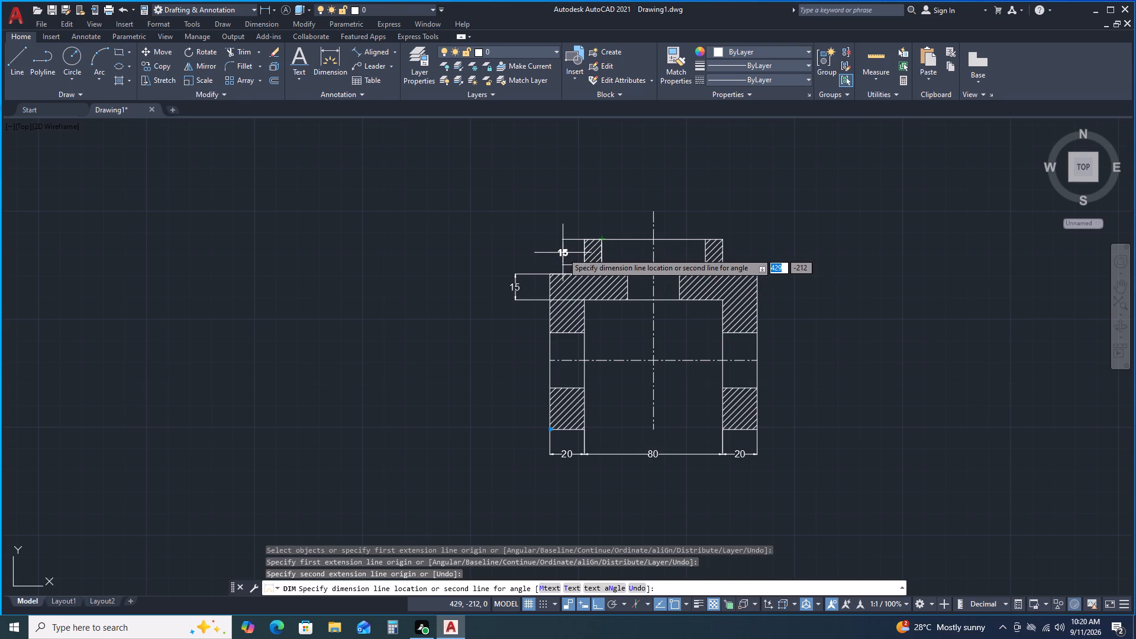
click(514, 274)
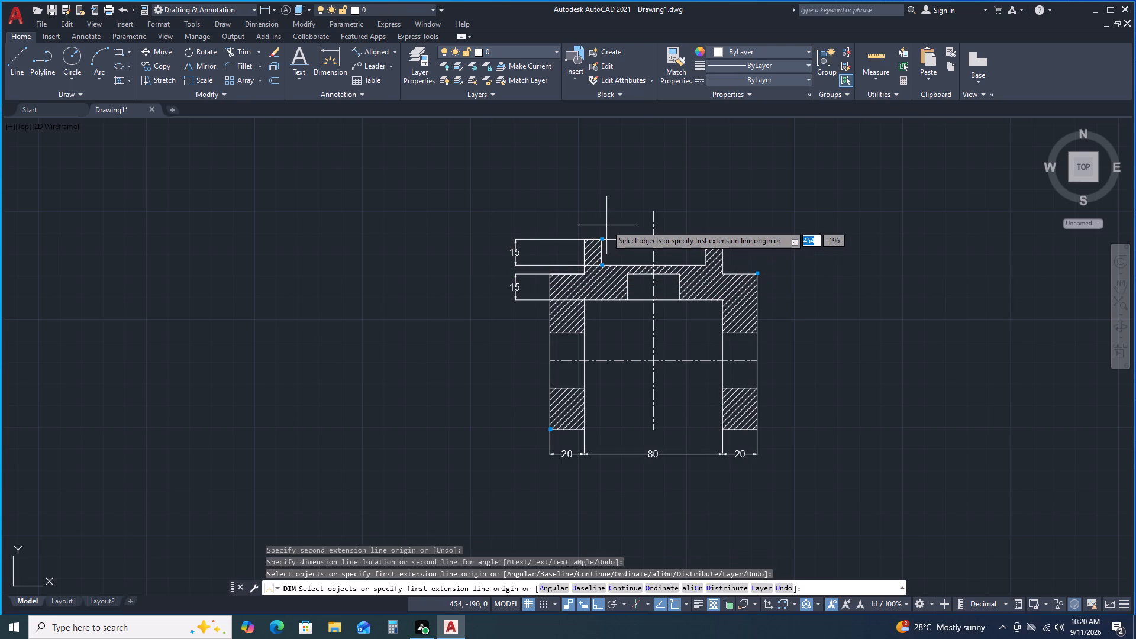
Dimension the raised block's height above the shoulder on the right side of the view, and end dimensioning.
click(722, 275)
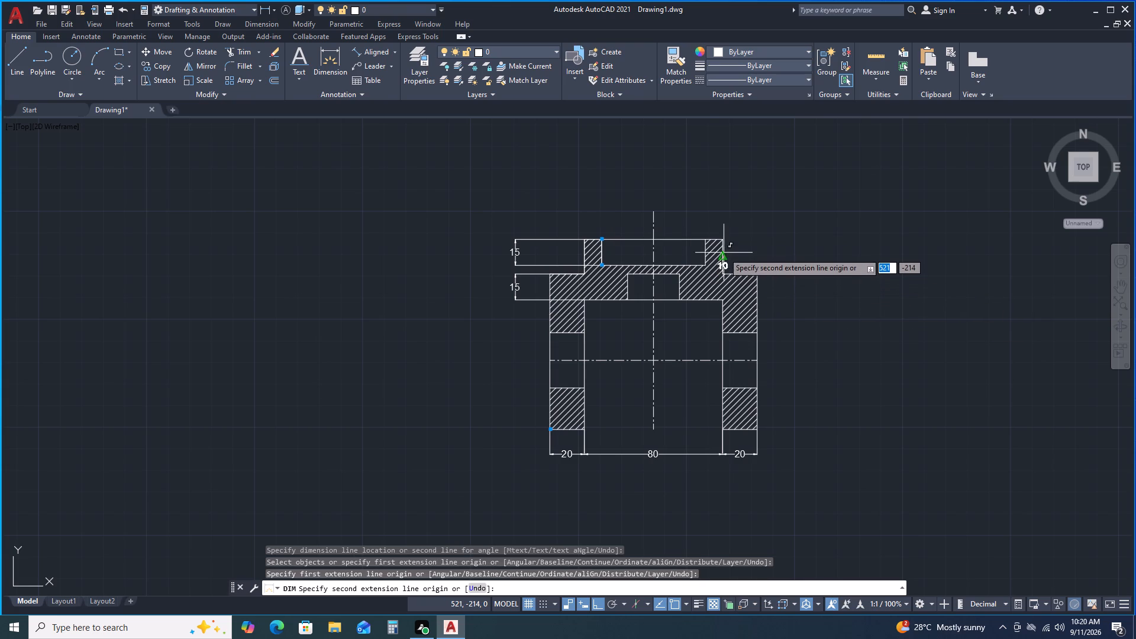
click(724, 242)
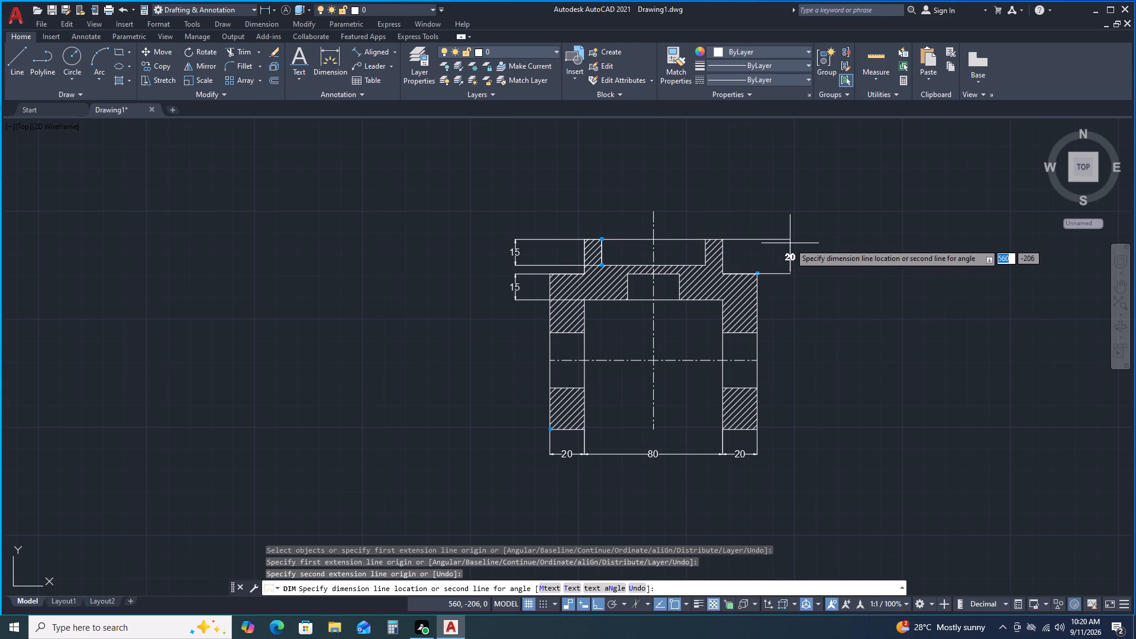
click(790, 243)
scroll(790, 243, down, 2)
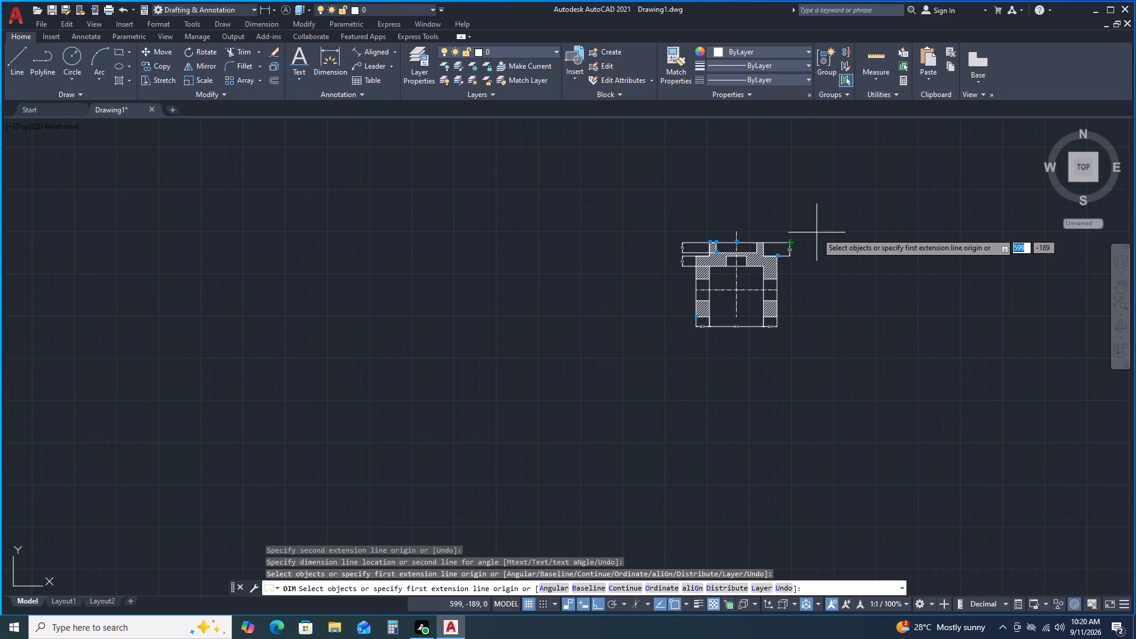
scroll(816, 233, up, 1)
key(space)
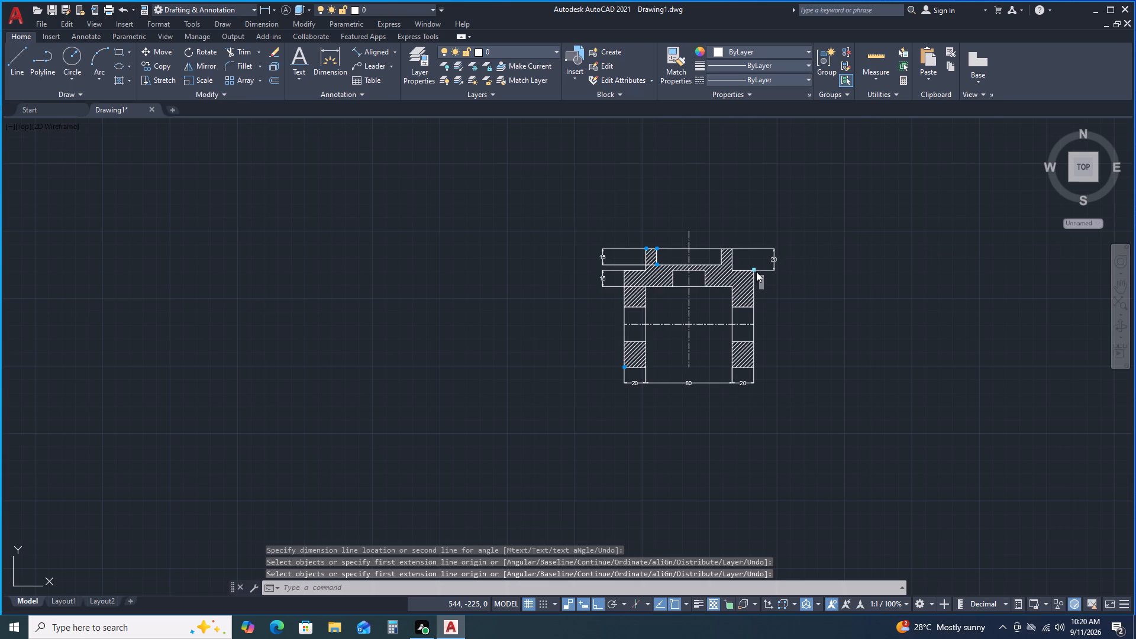
click(755, 272)
key(Escape)
middle_drag(809, 369, 808, 369)
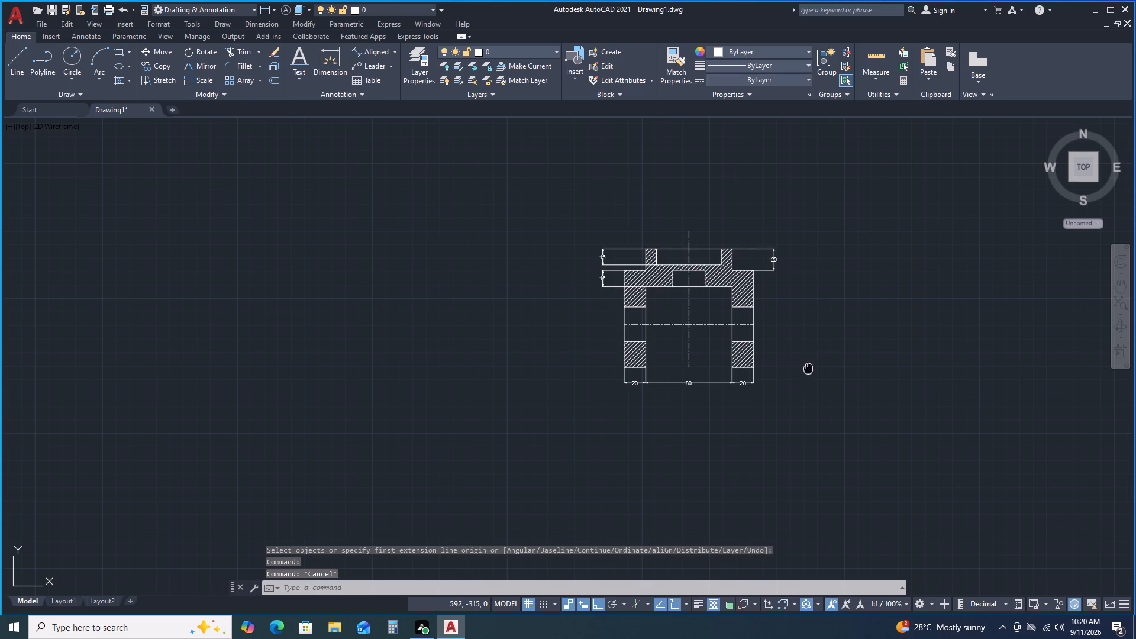
middle_drag(808, 369, 775, 347)
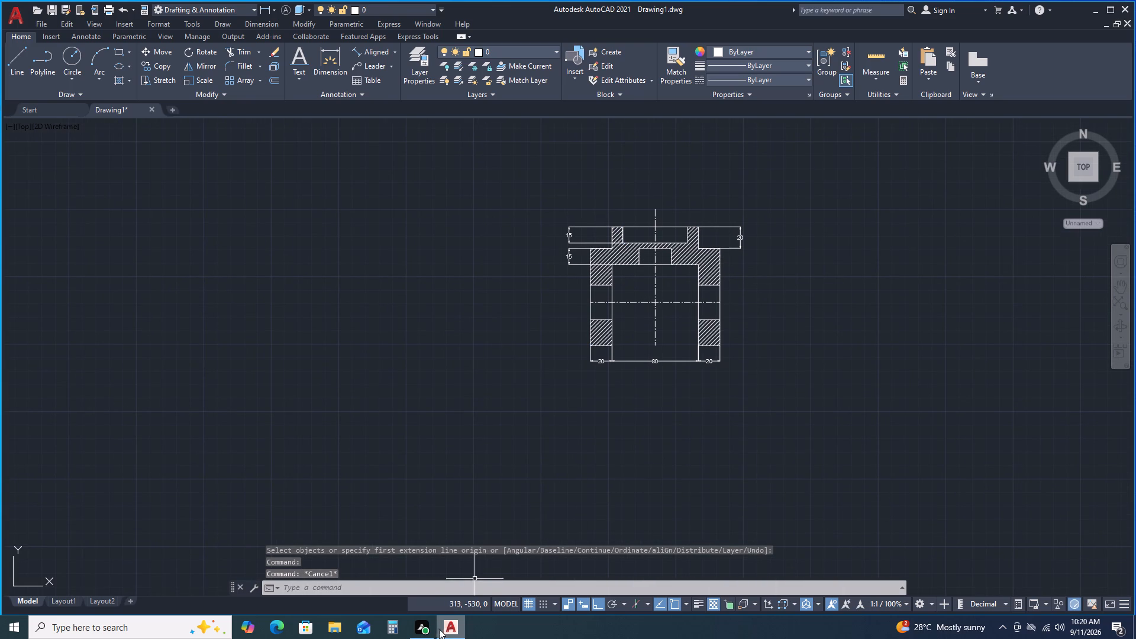
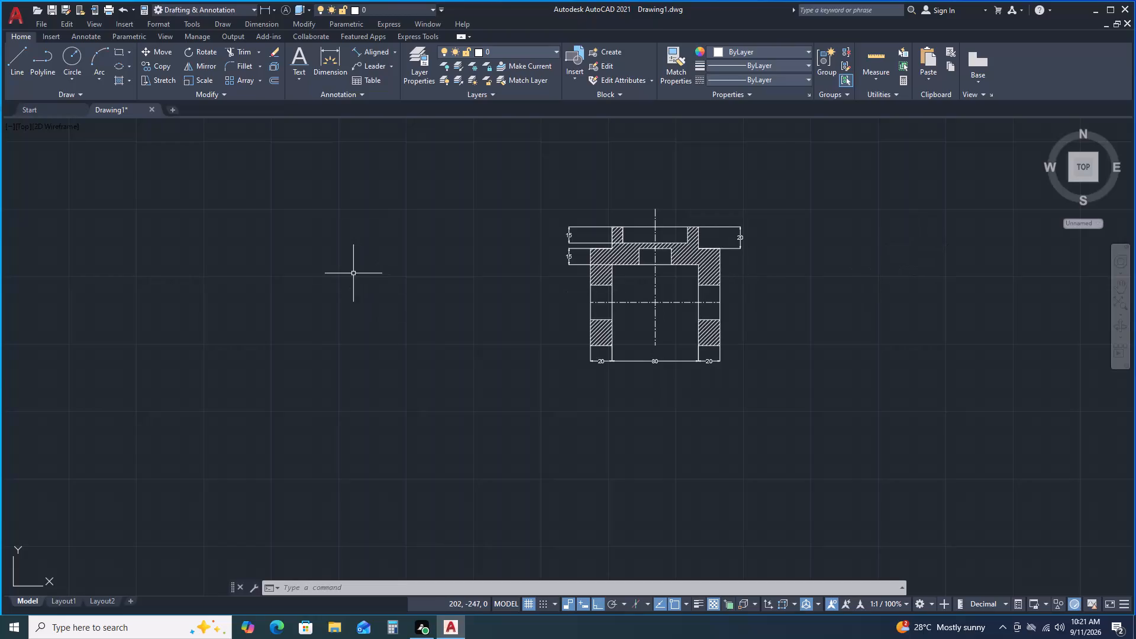
Project two vertical construction lines, about 190 mm long, downward from the front view's outer bottom corners.
click(11, 62)
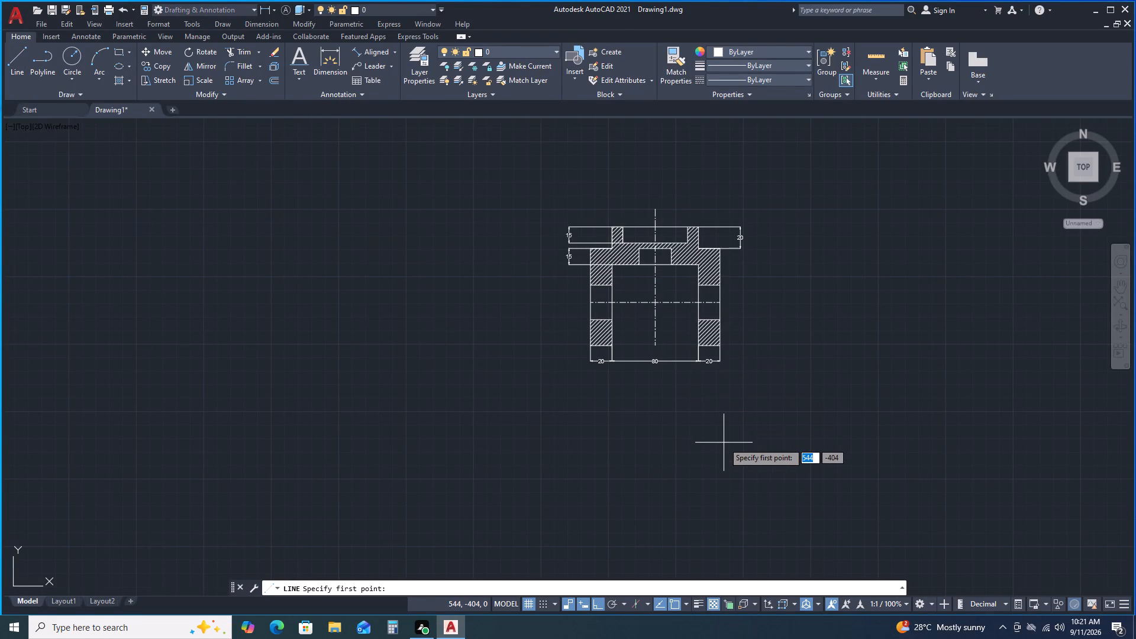
middle_drag(724, 443, 618, 446)
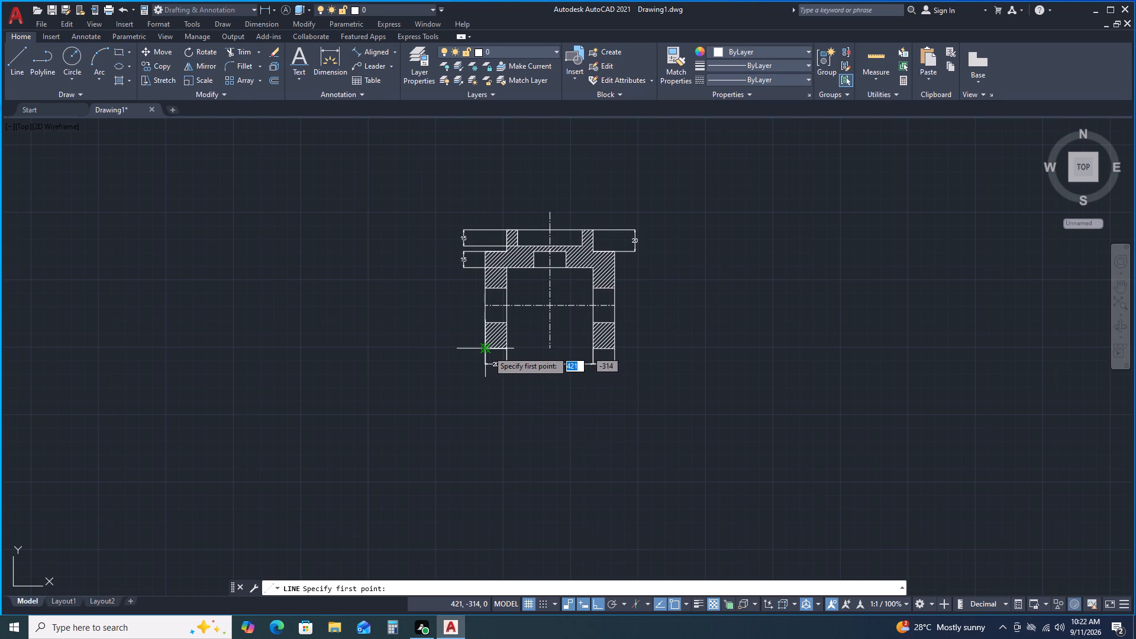
scroll(483, 367, up, 3)
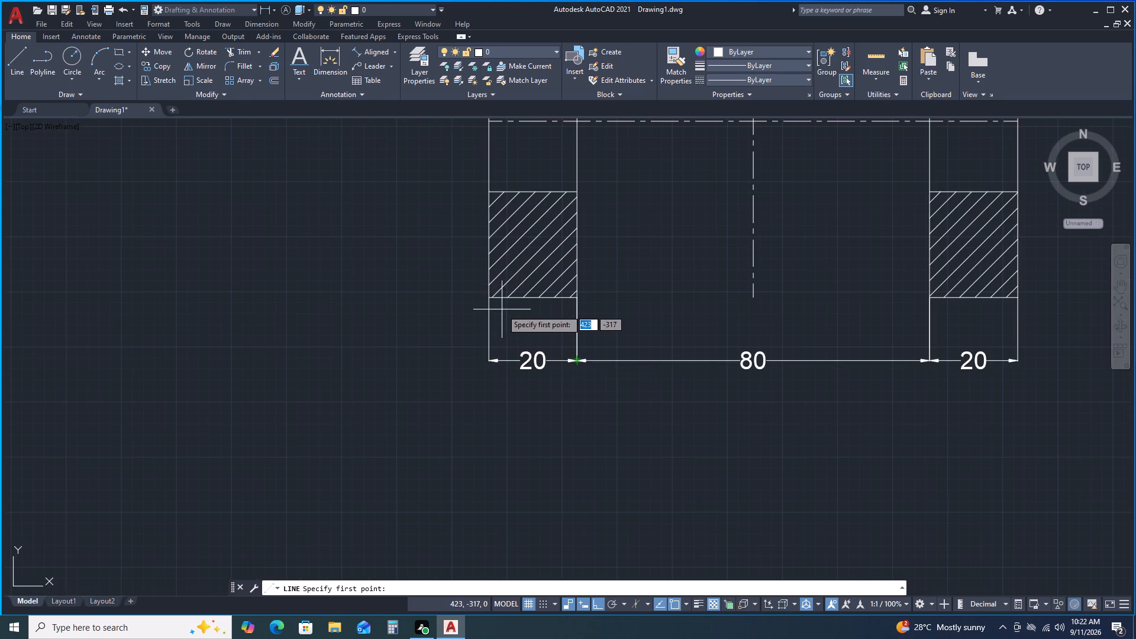
click(490, 300)
scroll(519, 495, down, 2)
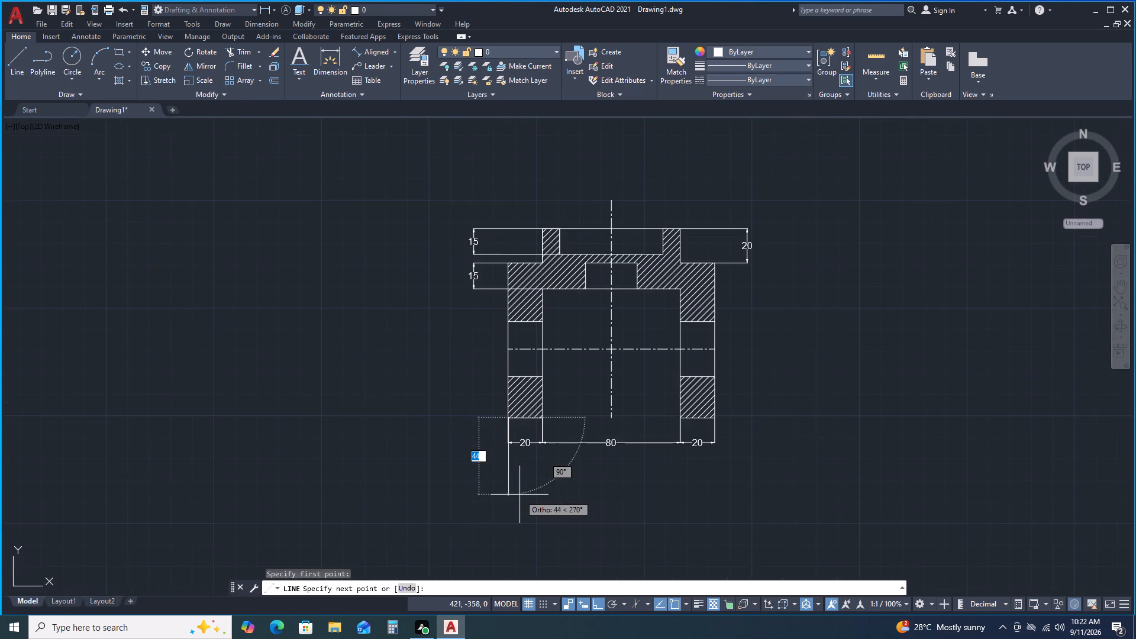
scroll(519, 495, up, 1)
scroll(519, 495, down, 1)
middle_drag(519, 495, 502, 282)
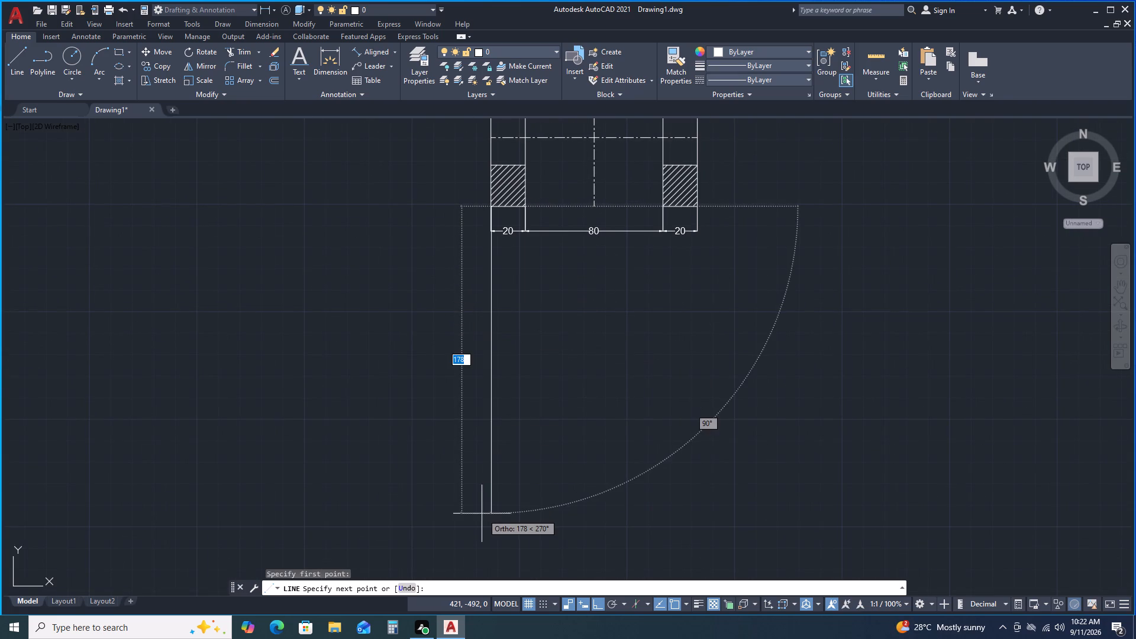
scroll(482, 512, down, 1)
click(493, 524)
key(space)
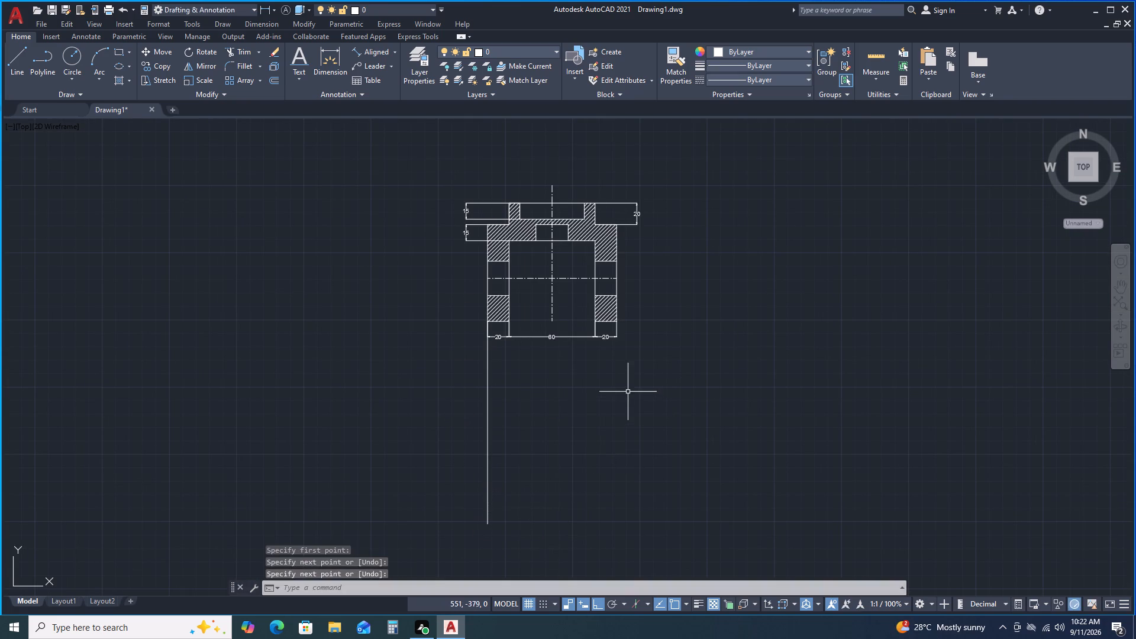
key(space)
click(618, 322)
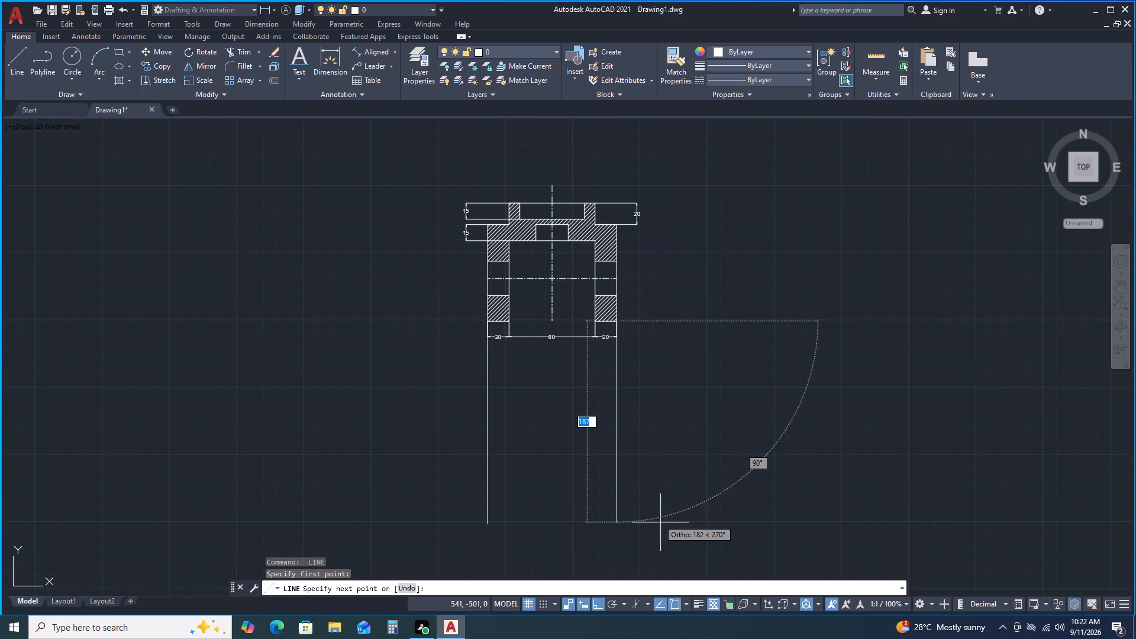
click(663, 526)
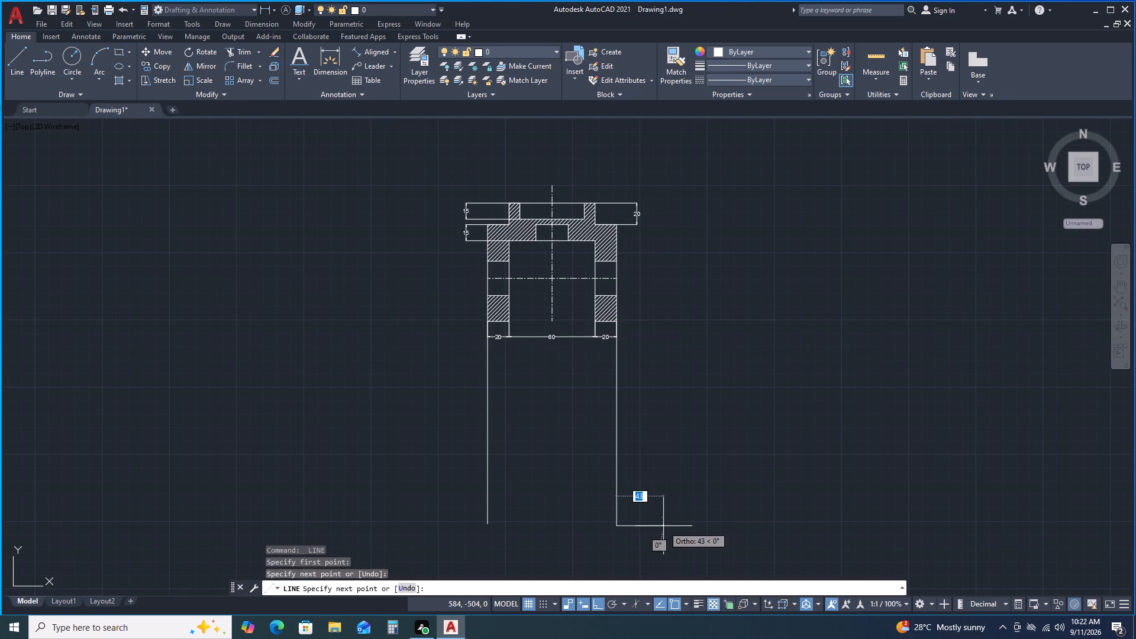
key(space)
Draw a horizontal line about 197 mm long across both projection lines, below the front view's dimensions.
key(space)
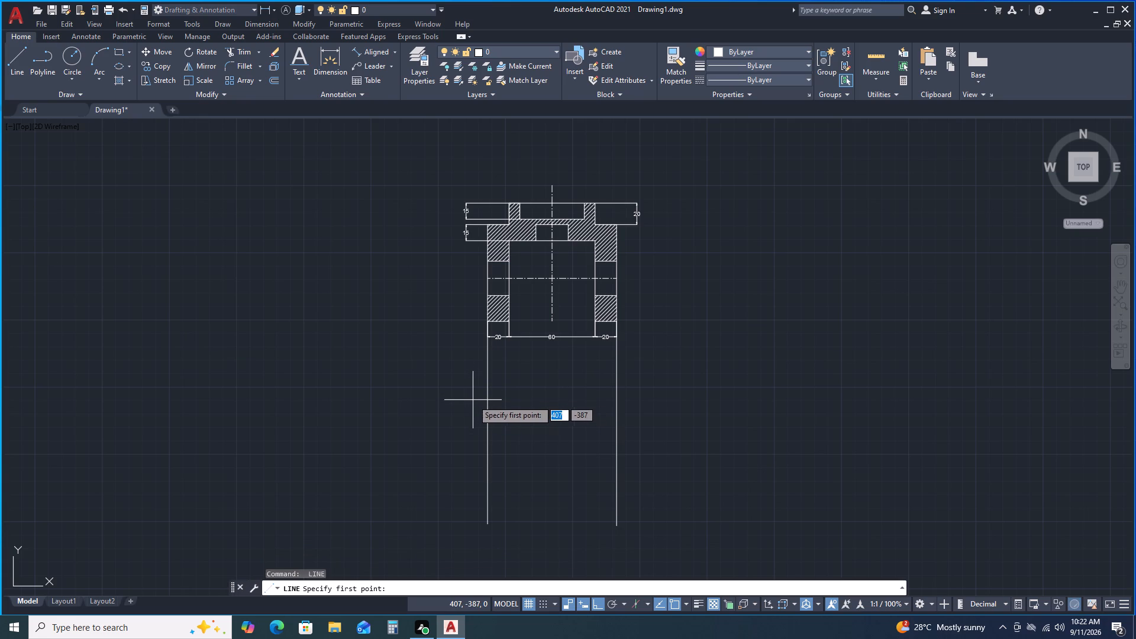
click(473, 400)
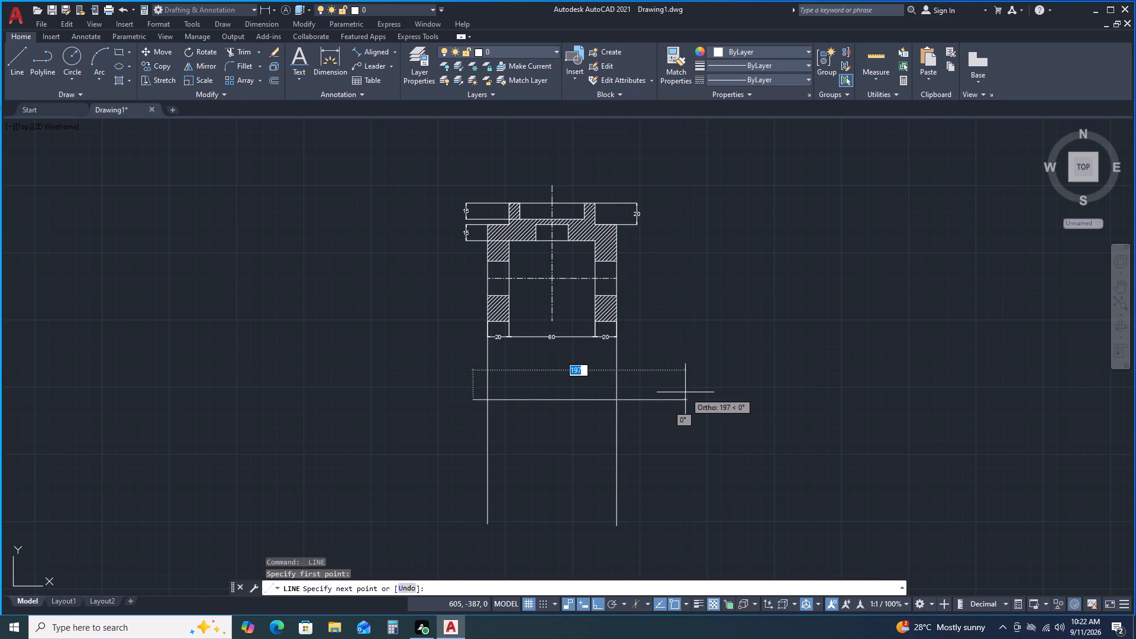
click(685, 392)
key(space)
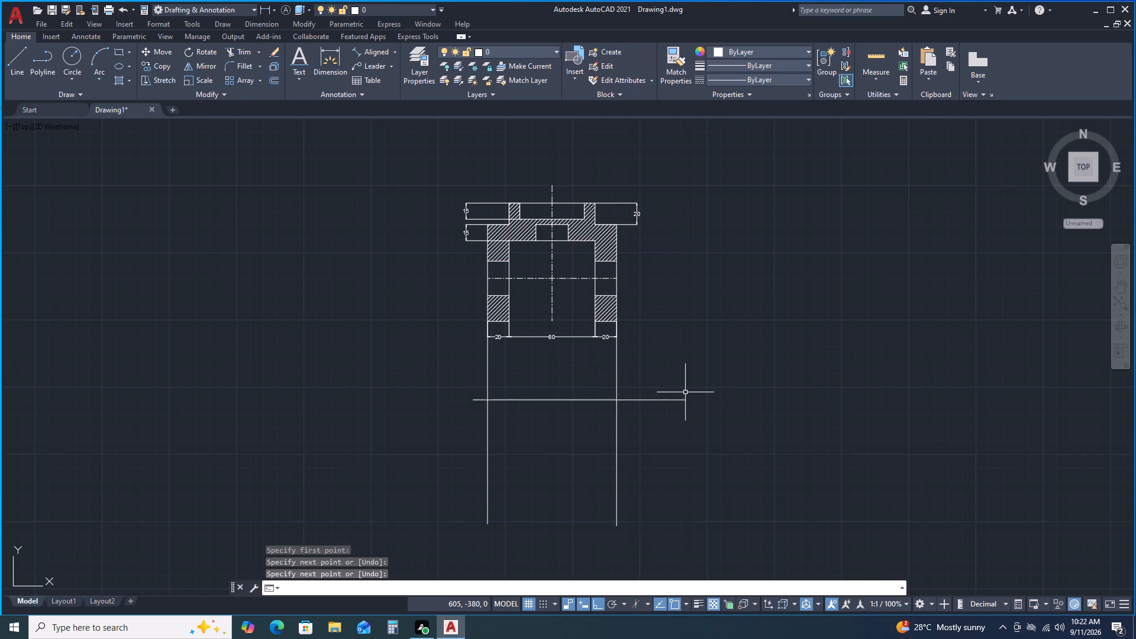
From the left projection line's intersection with the horizontal line, draw outline segments 80 mm down, 120 mm right and 80 mm up.
scroll(527, 407, up, 1)
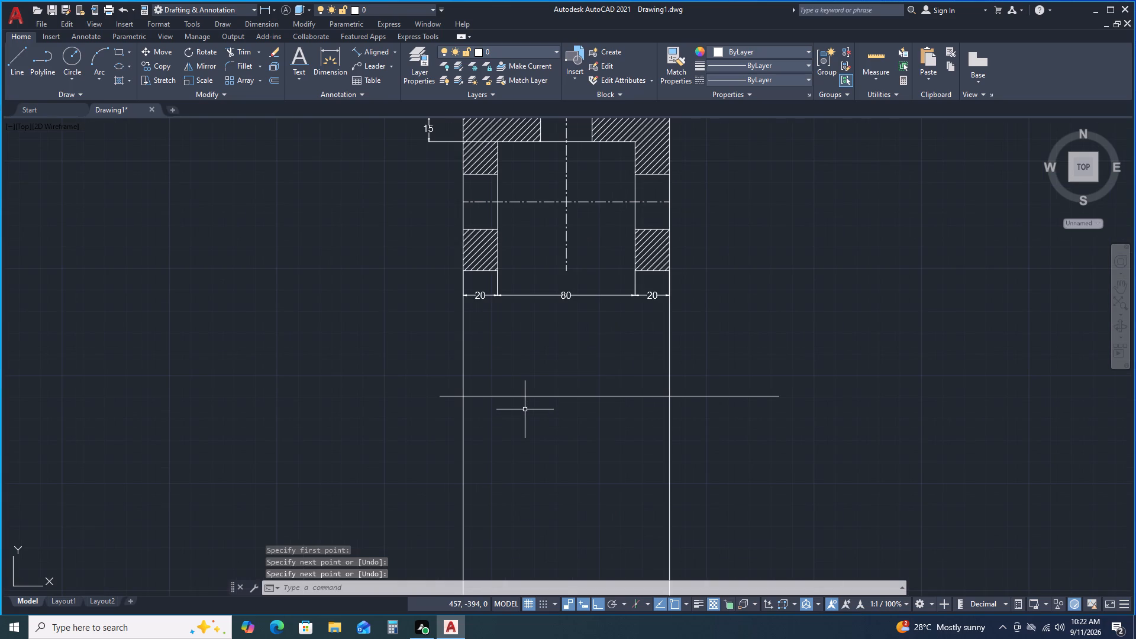
scroll(522, 424, down, 1)
middle_click(521, 428)
middle_drag(521, 428, 525, 383)
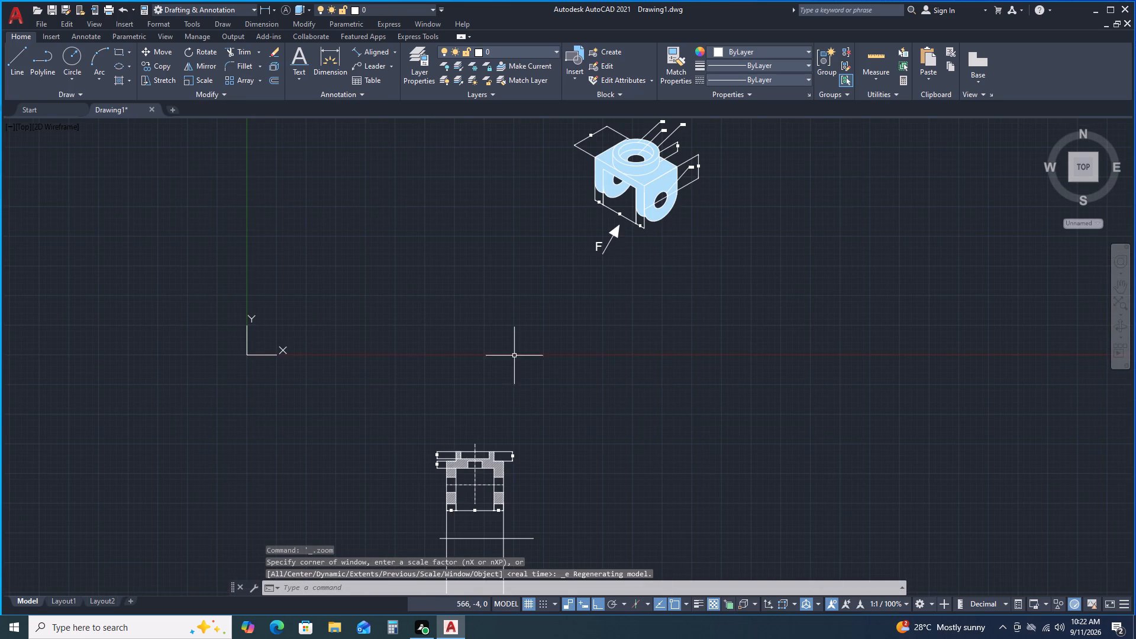
middle_drag(527, 359, 470, 65)
scroll(431, 259, up, 2)
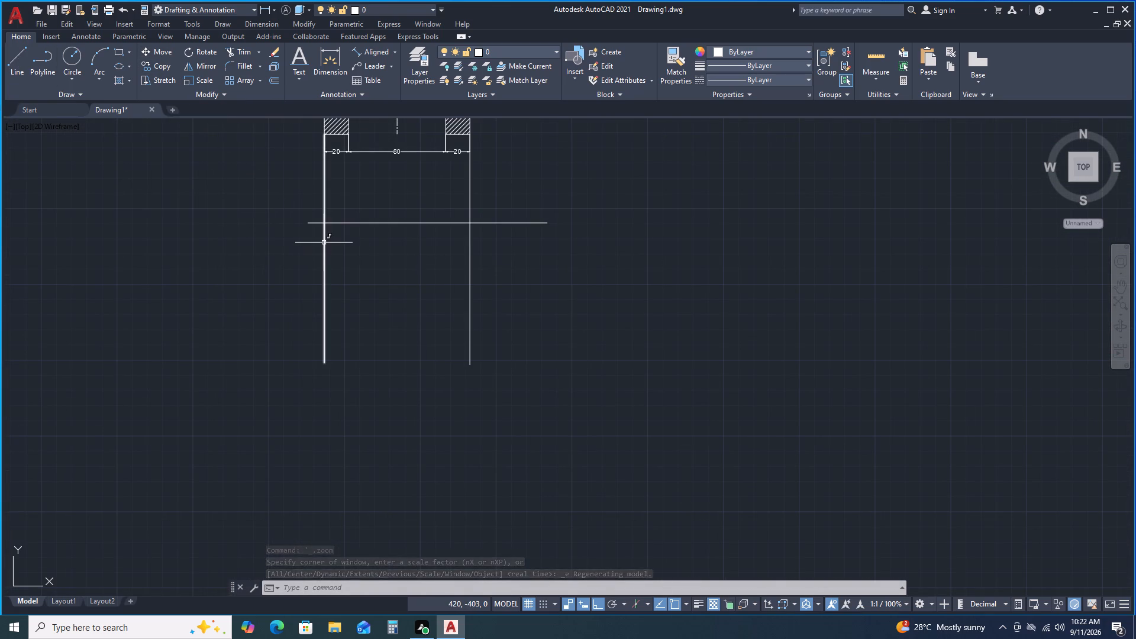
key(space)
click(20, 60)
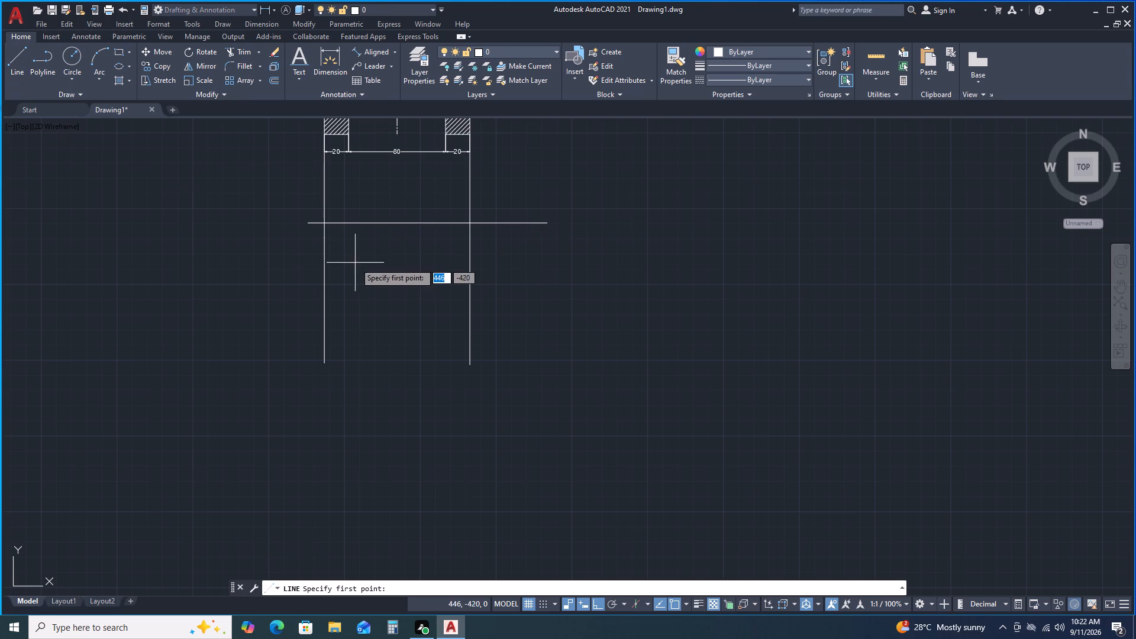
click(322, 223)
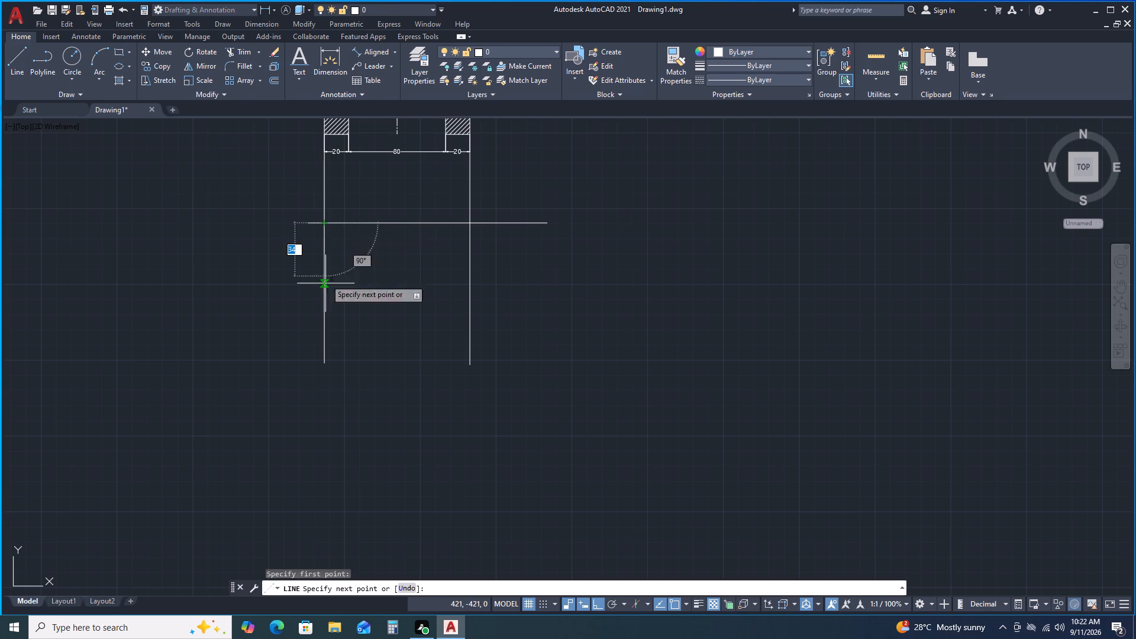
text(80)
key(Return)
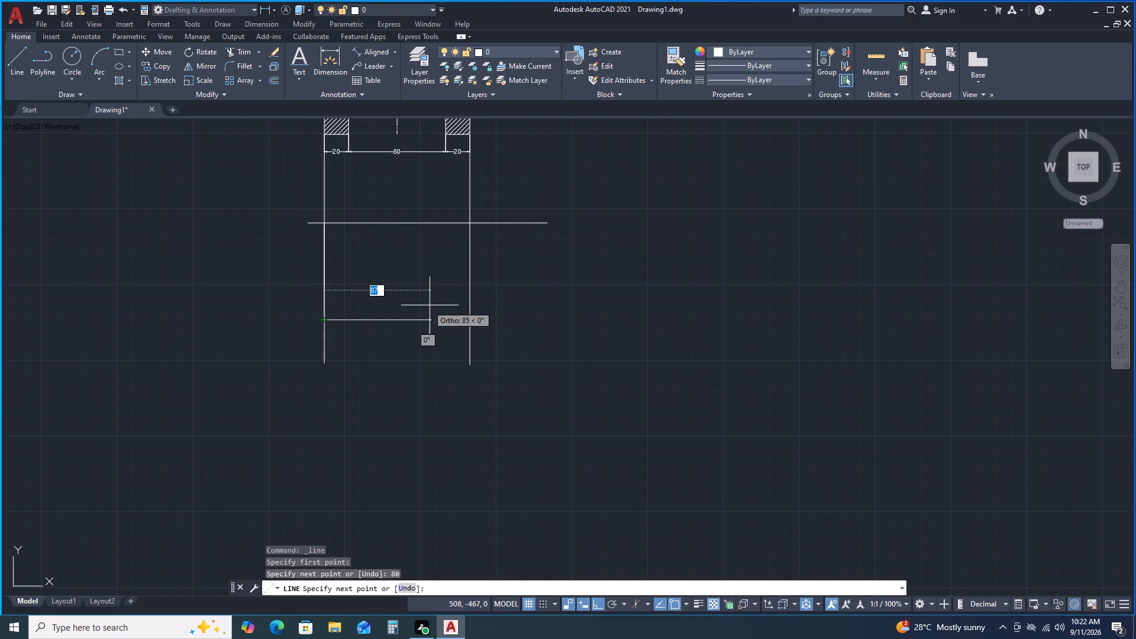
text(120)
key(Return)
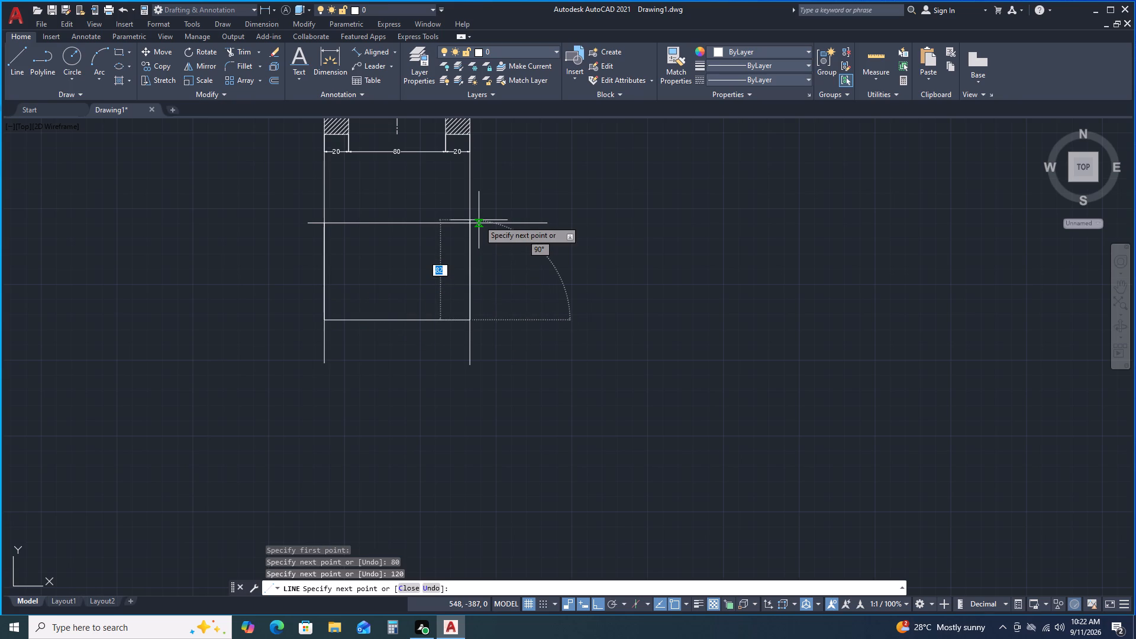
text(80)
key(Return)
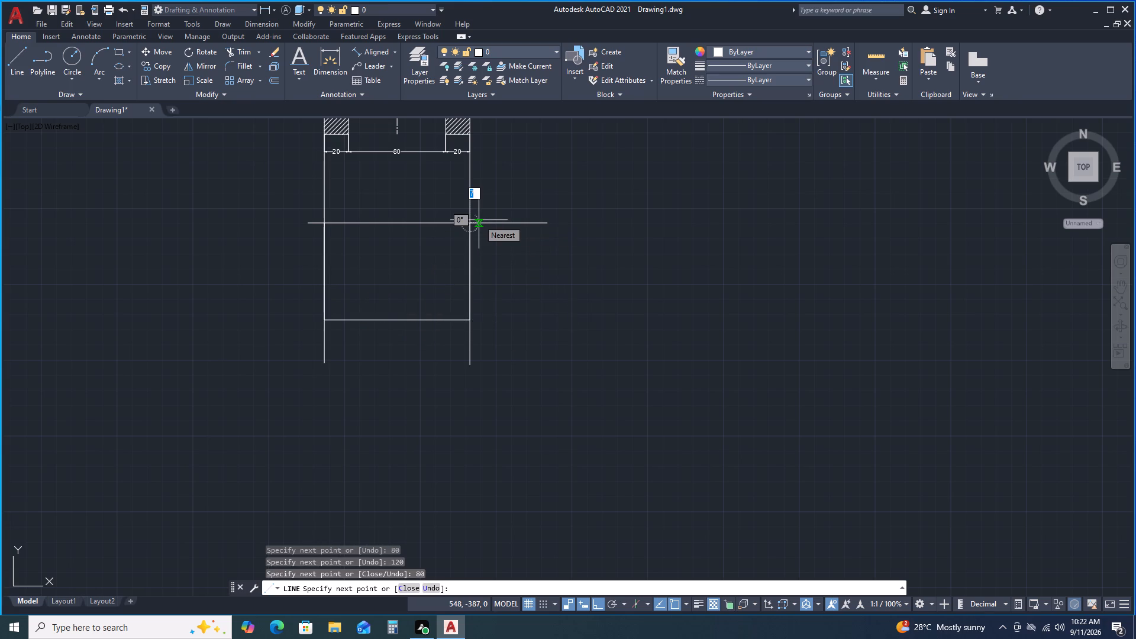
key(space)
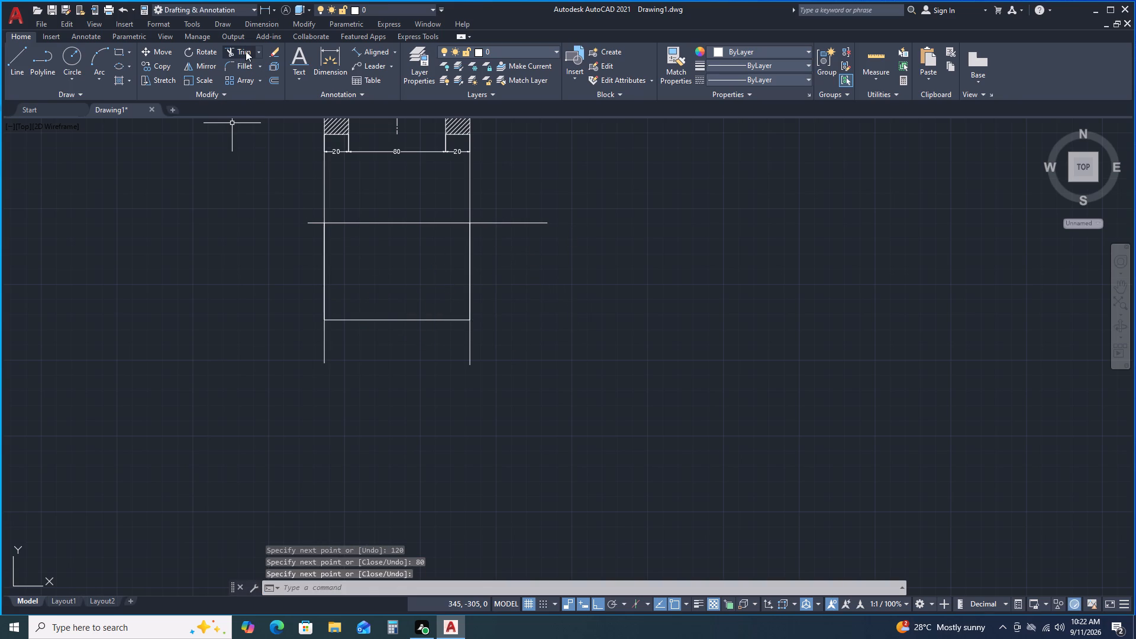
Trim the projection lines above and below the rectangle and the horizontal line's overhangs on both sides.
click(246, 51)
click(296, 196)
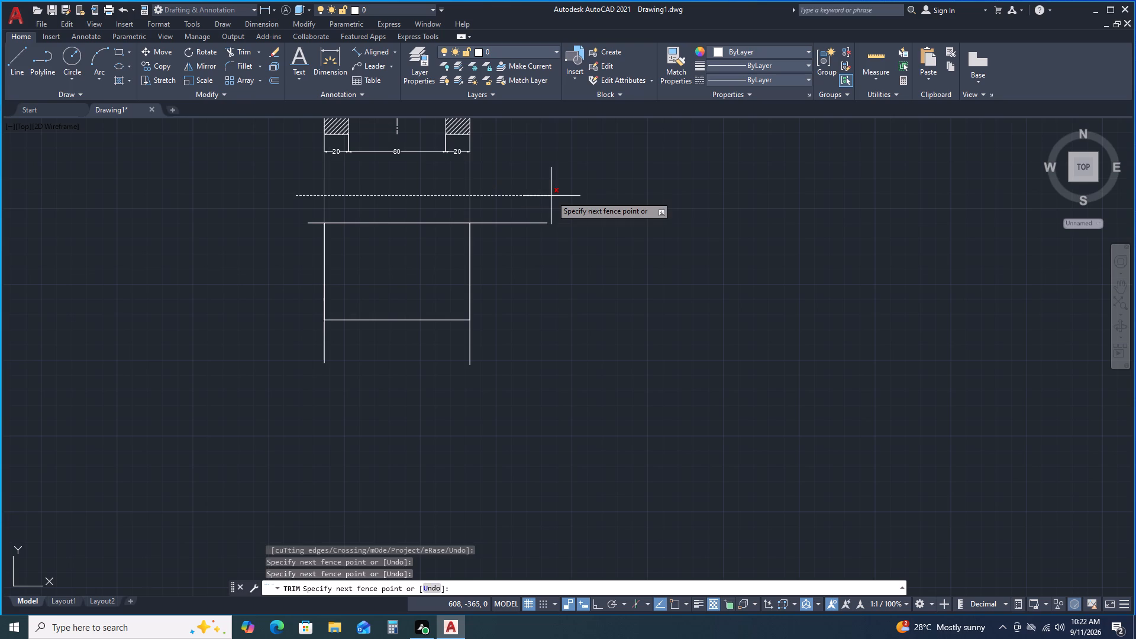
click(551, 196)
click(513, 222)
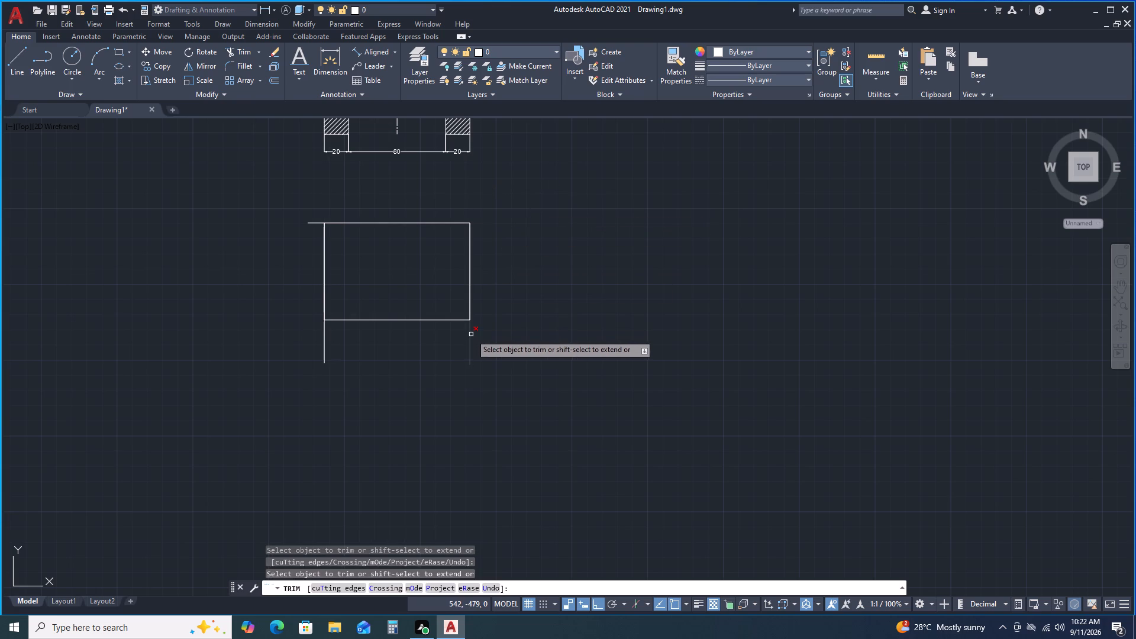
click(471, 334)
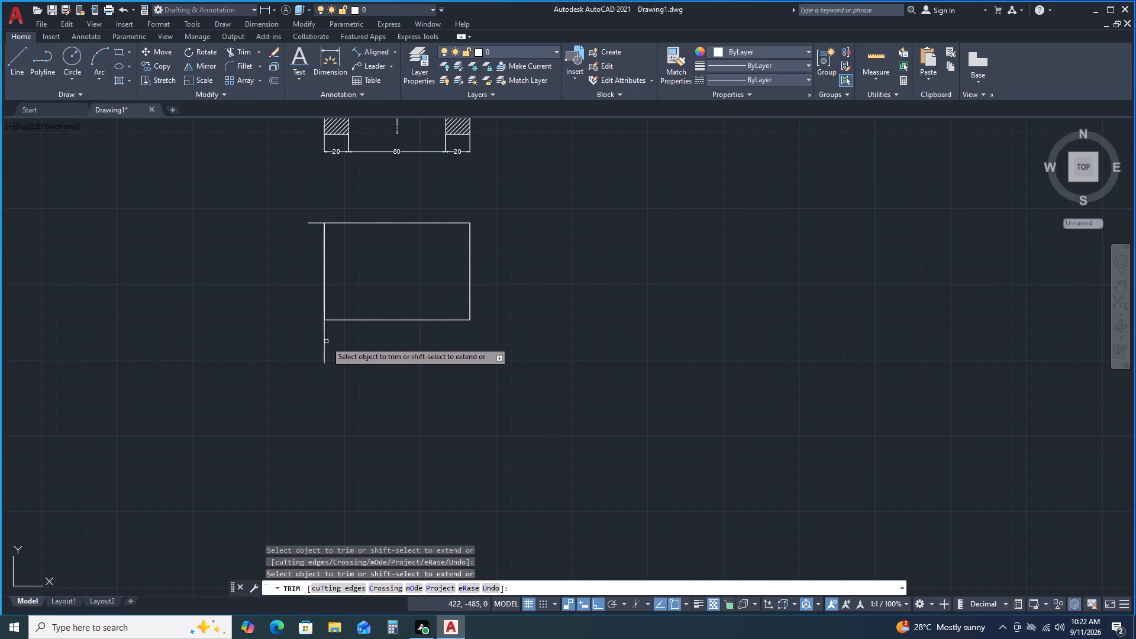
click(324, 341)
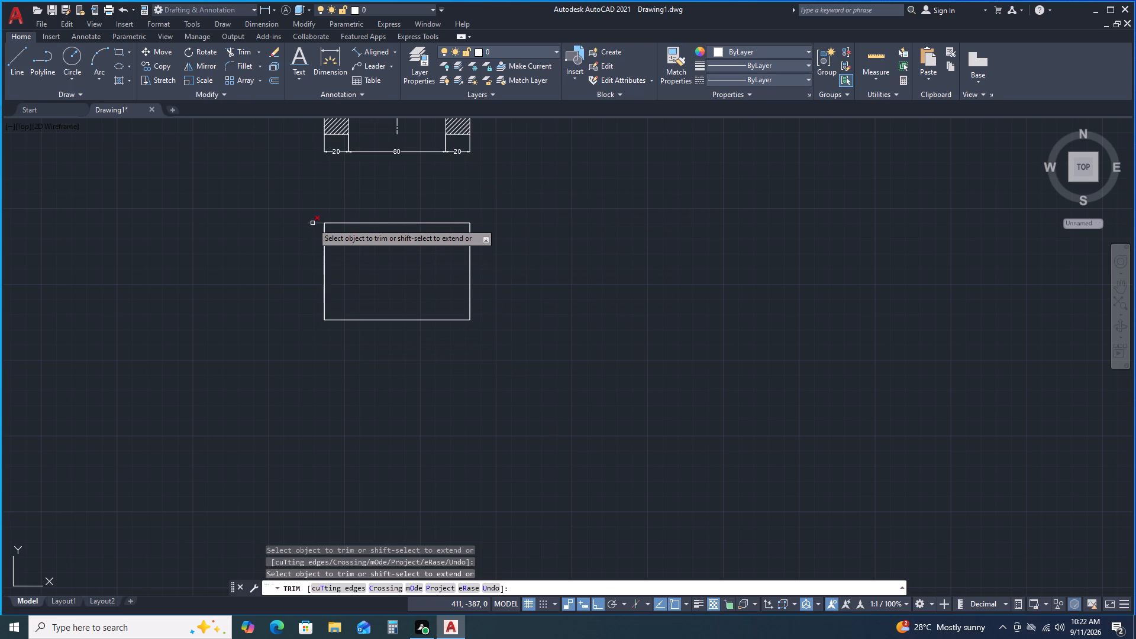
click(312, 223)
key(space)
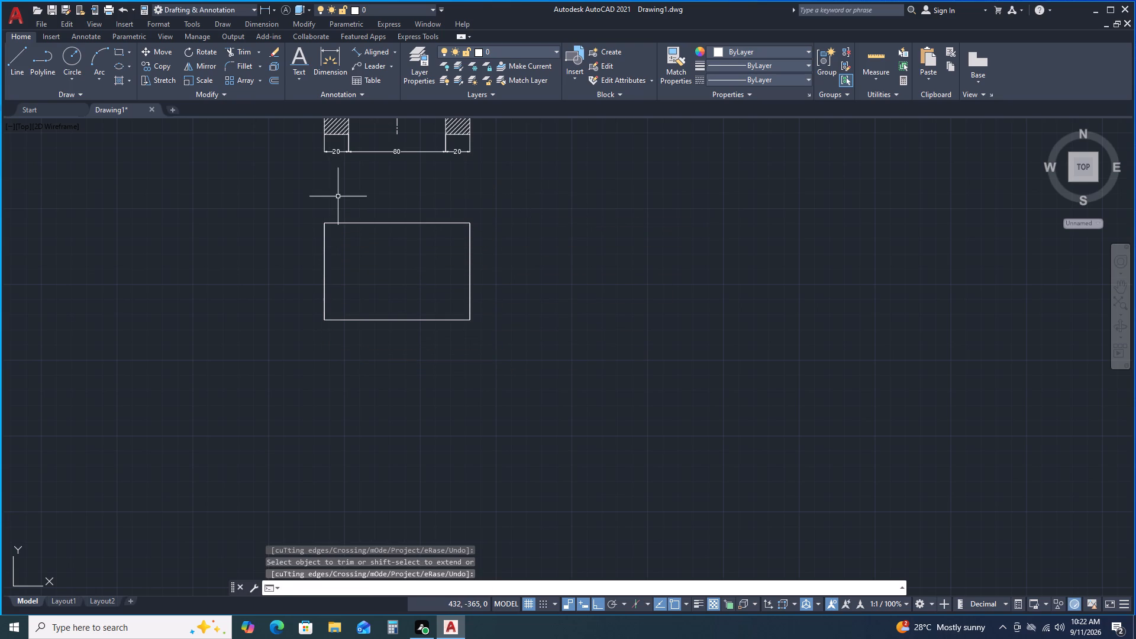
Draw three concentric circles with radii 40, 30 and 15 mm at the rectangle's centre.
click(71, 59)
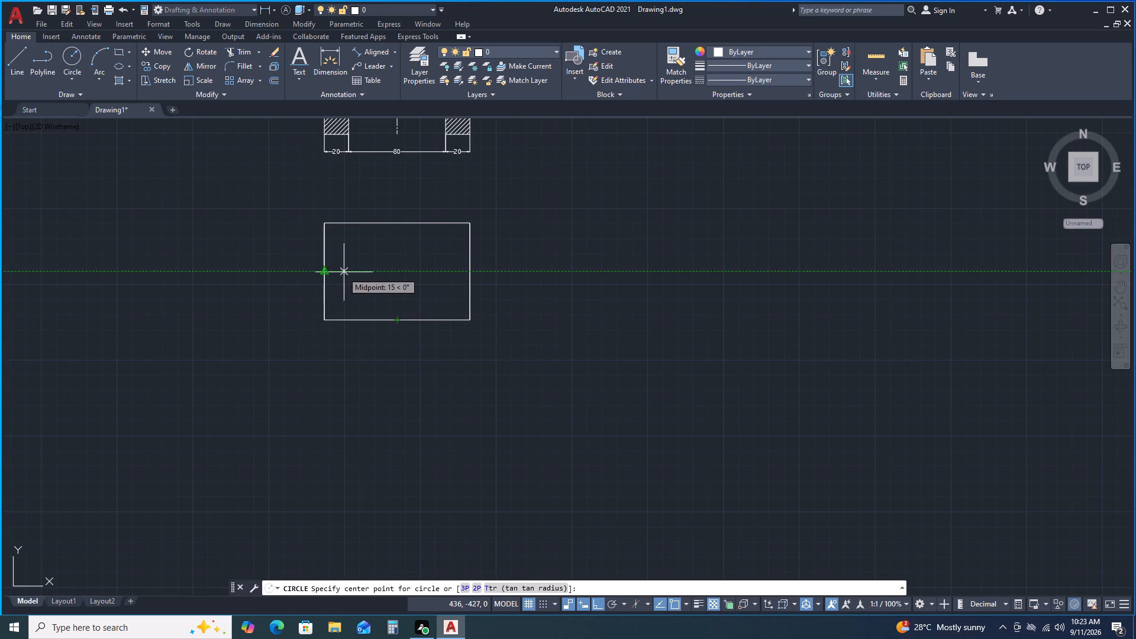
click(398, 272)
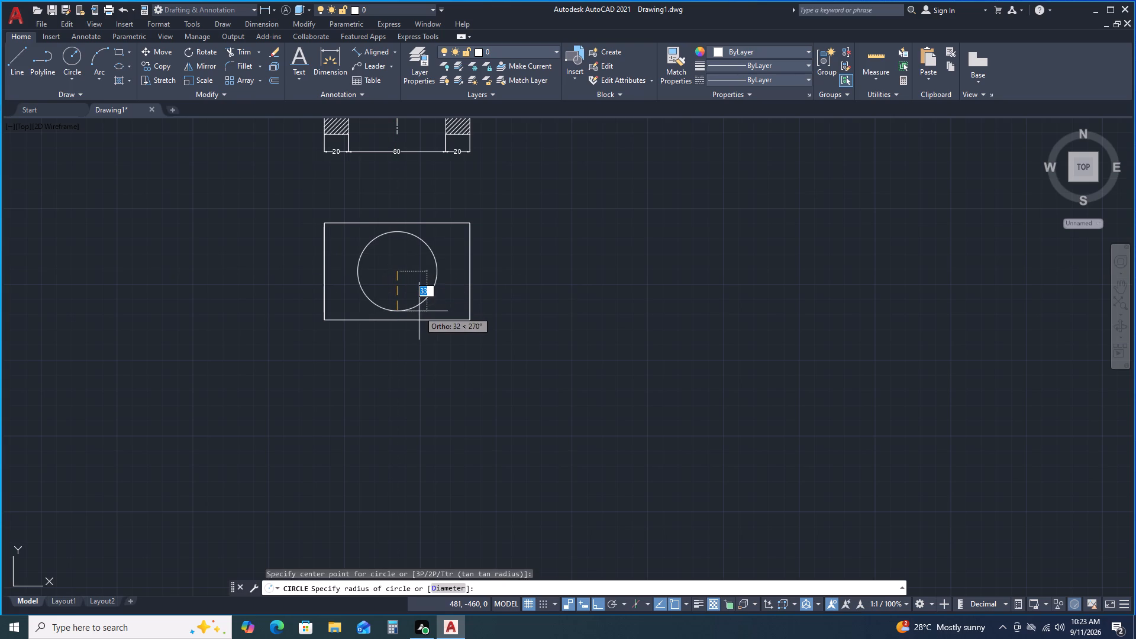
text(40)
key(Return)
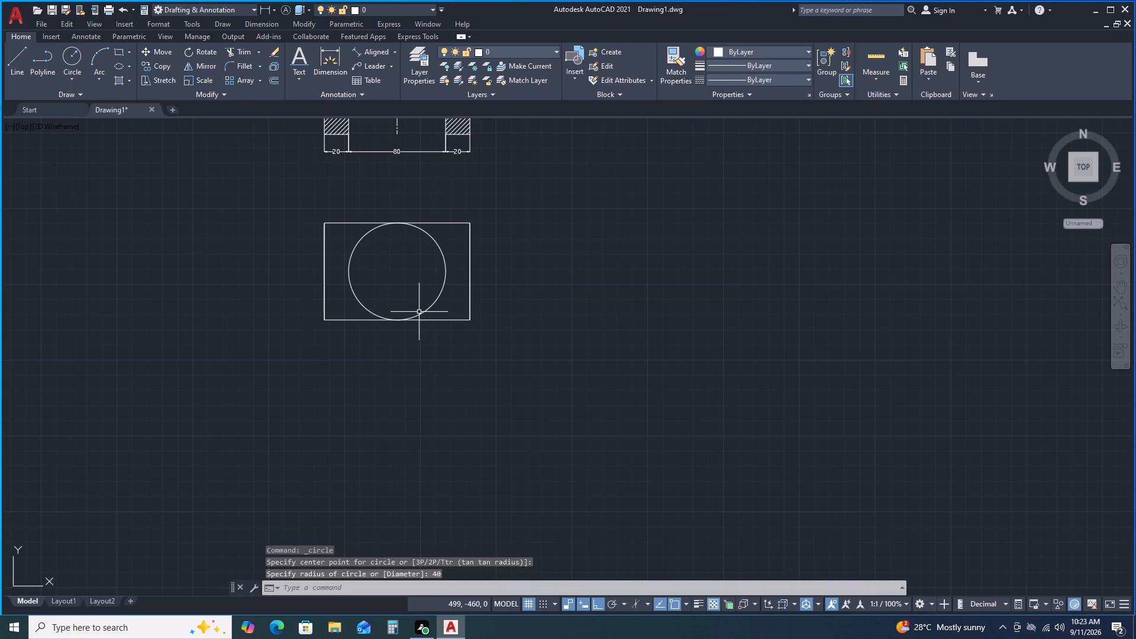
key(space)
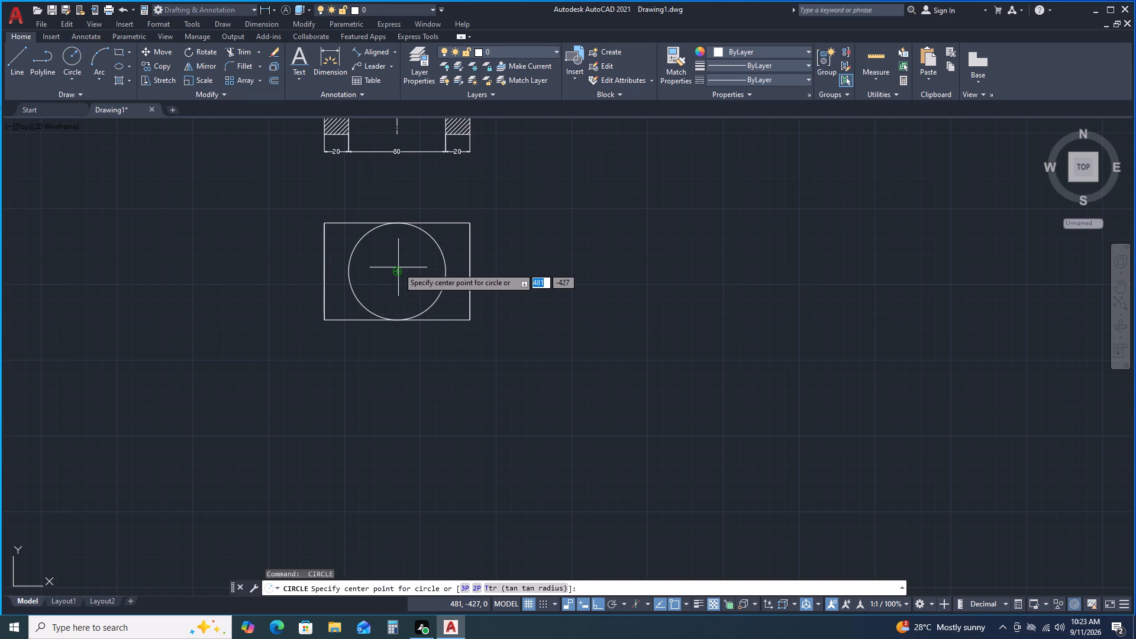
click(398, 272)
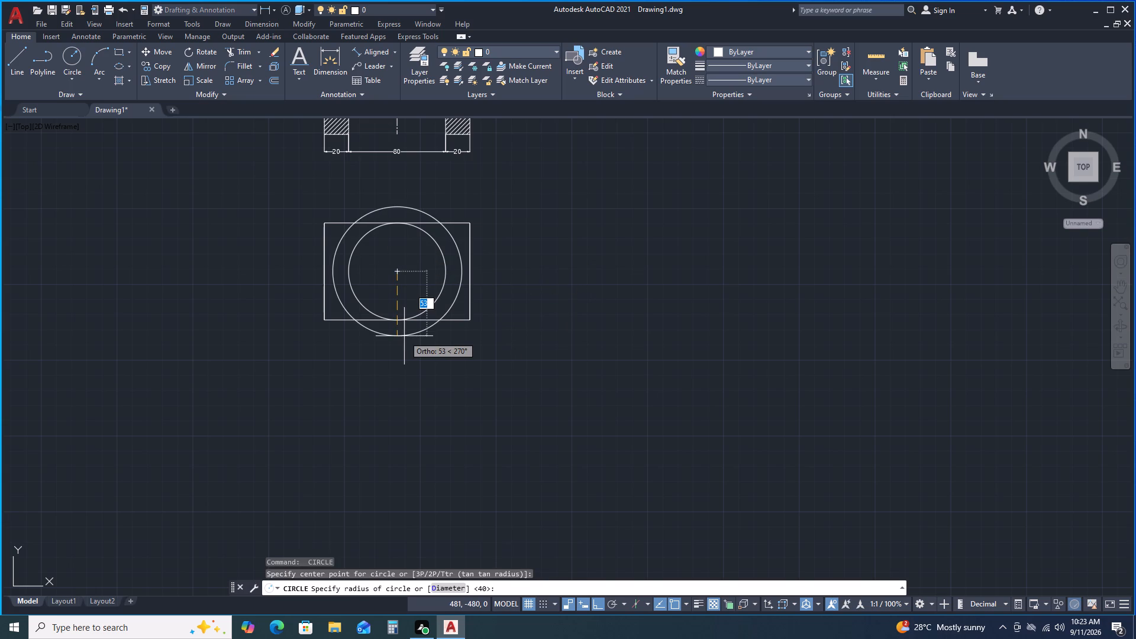
text(30)
key(Return)
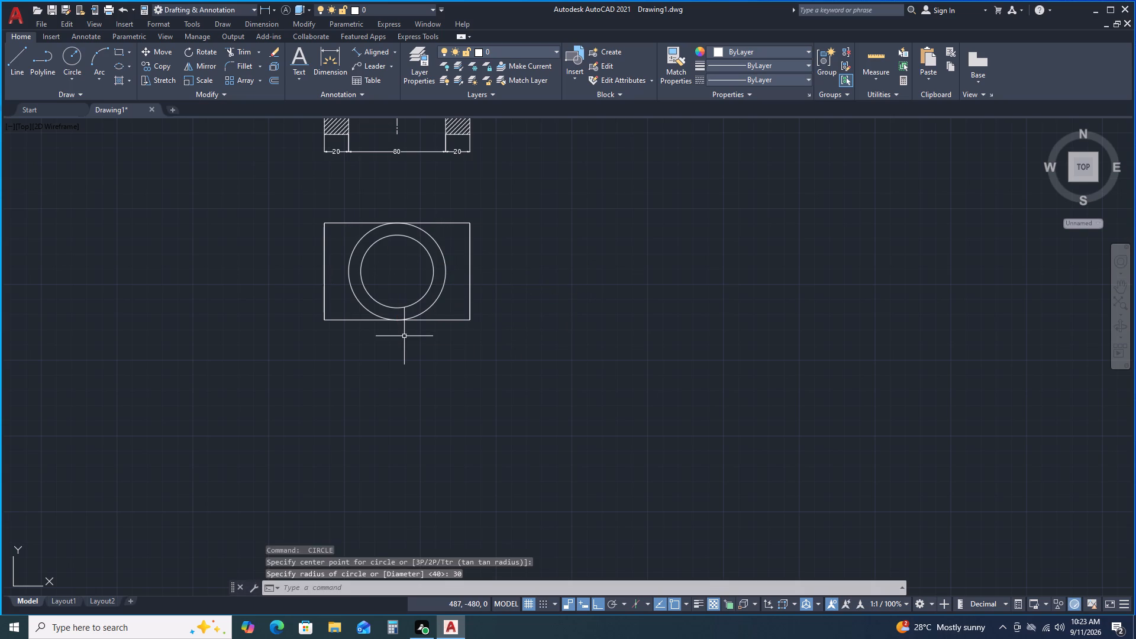
key(space)
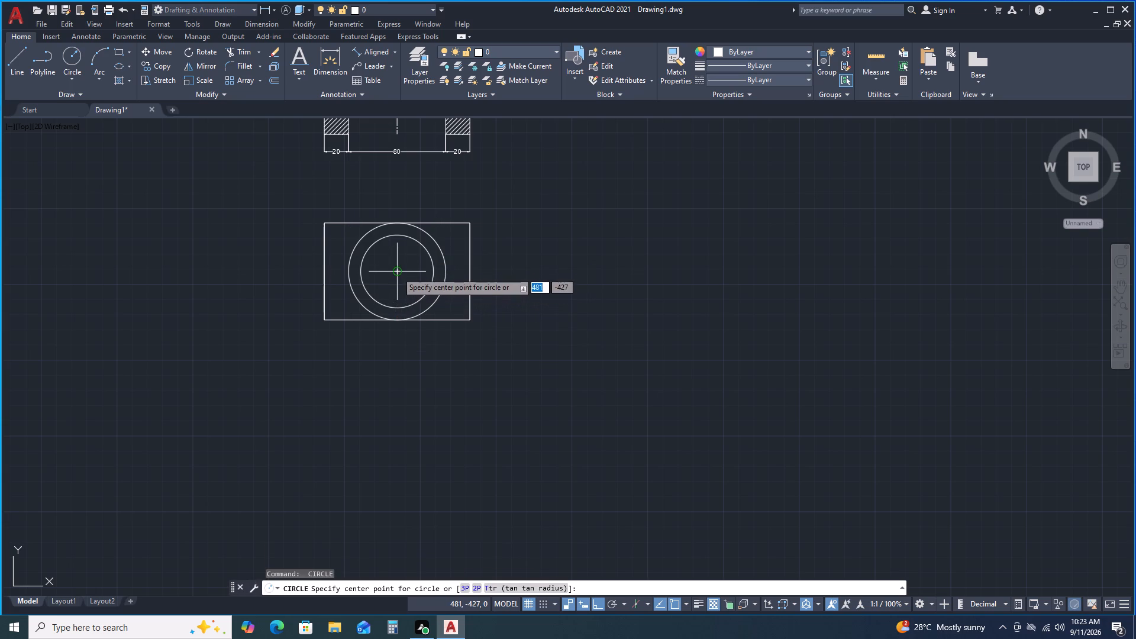
click(400, 269)
text(15)
key(Return)
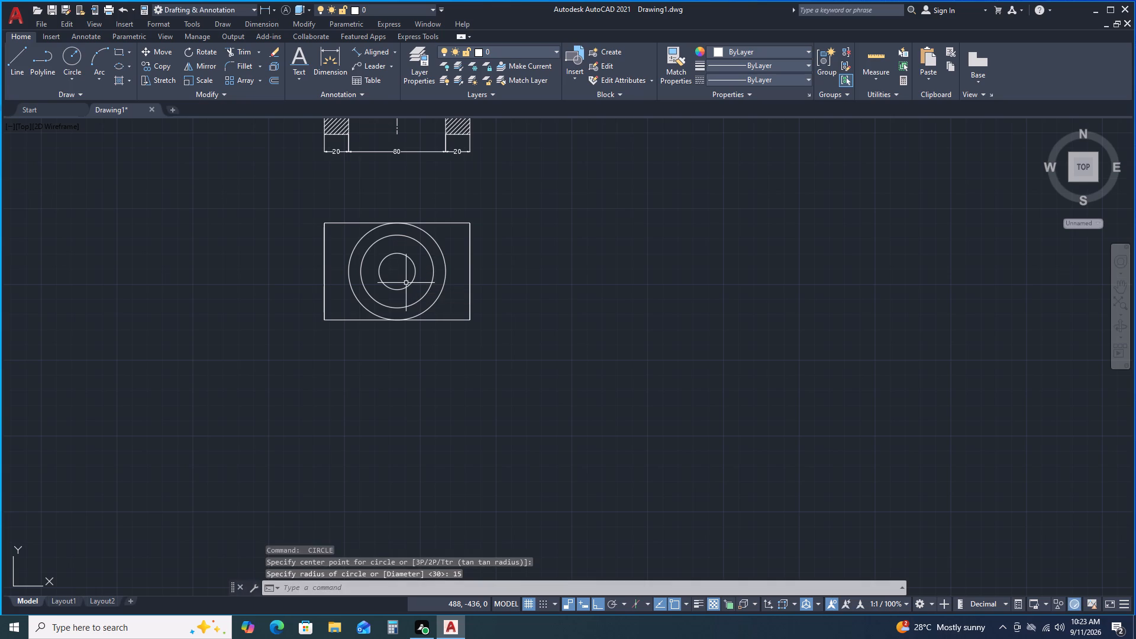
scroll(406, 283, up, 1)
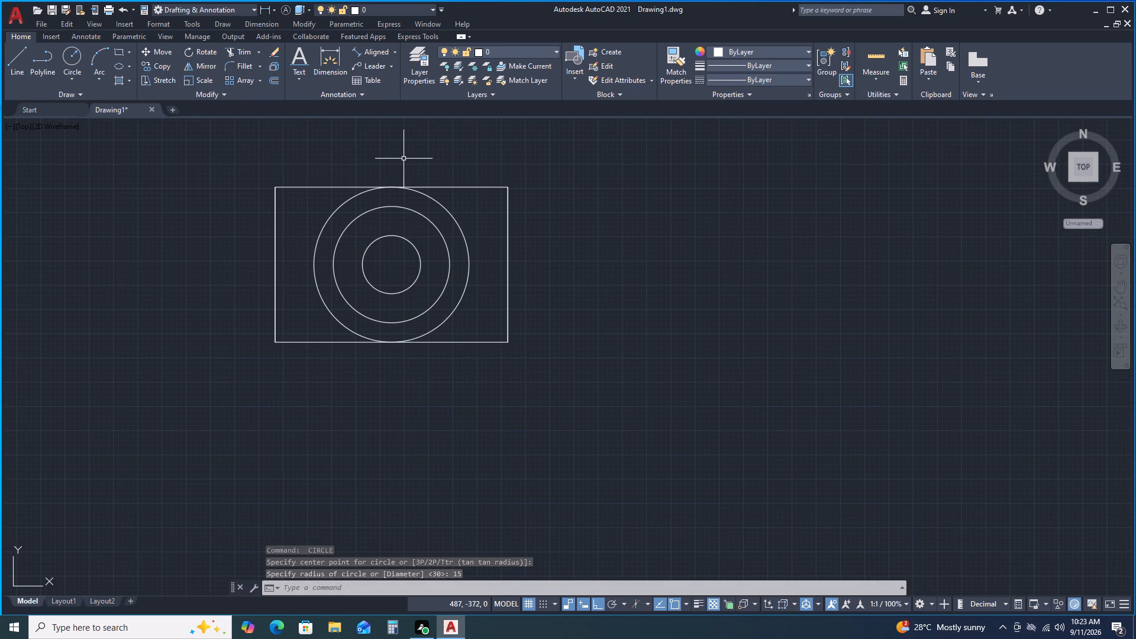
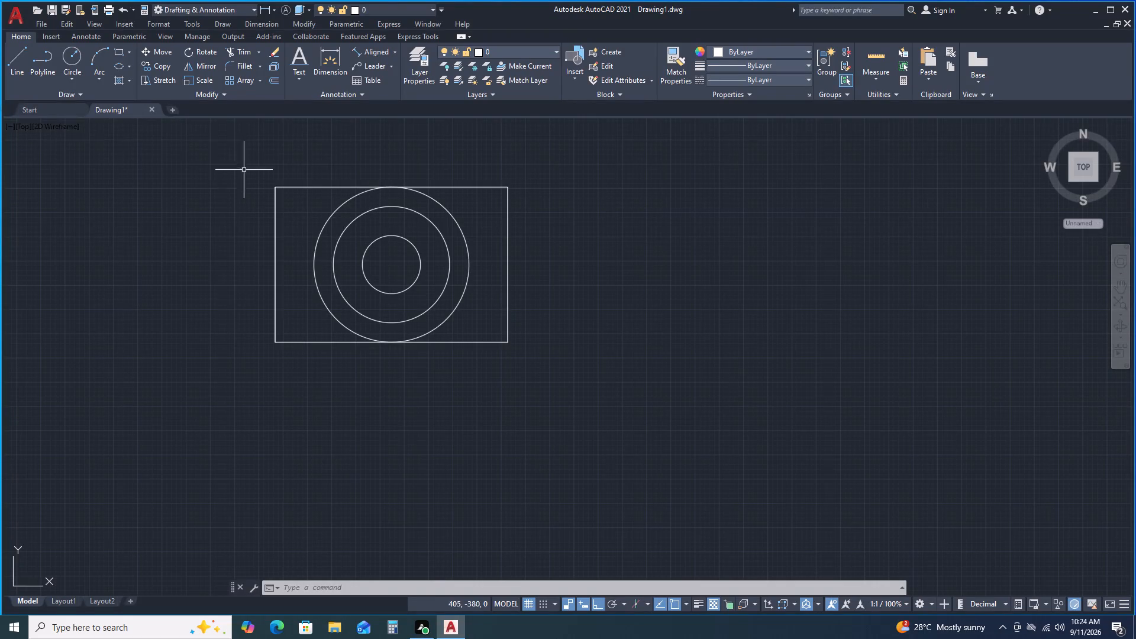
Draw a vertical projection line about 153 mm long from the front view's left leg inner bottom corner to the top-view rectangle's bottom edge.
scroll(141, 174, down, 1)
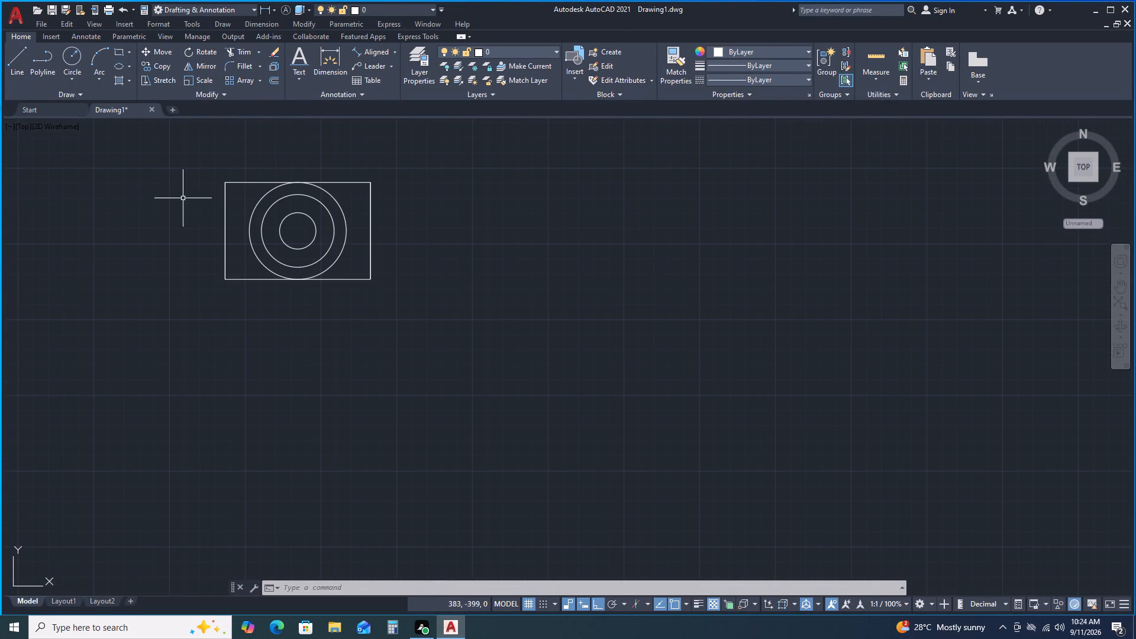
middle_drag(201, 202, 198, 325)
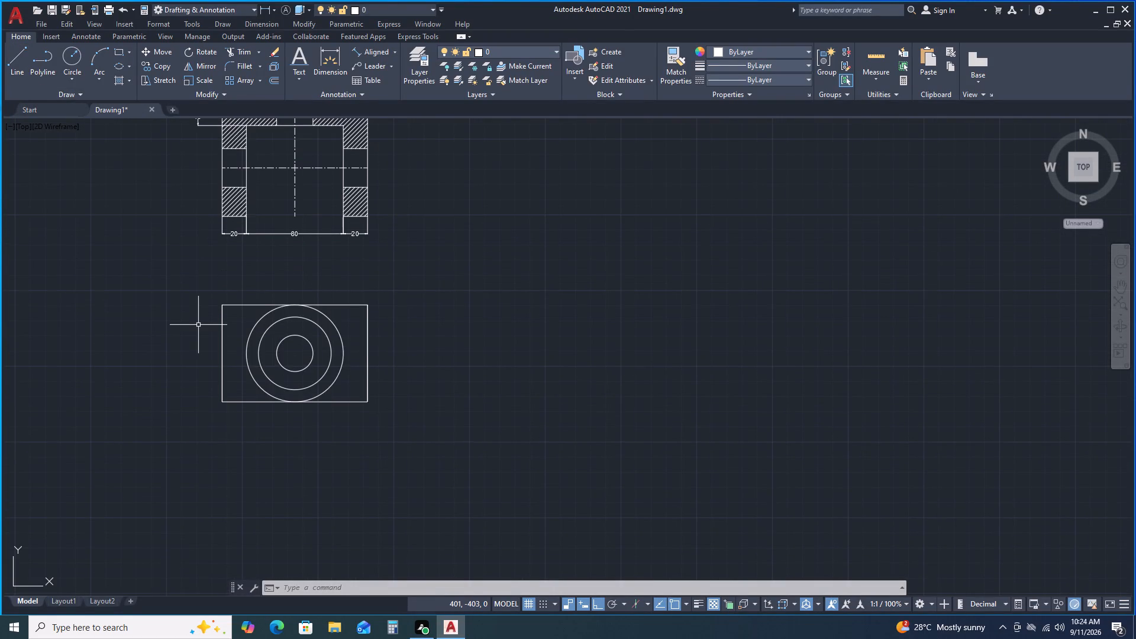
scroll(198, 325, down, 1)
scroll(228, 274, up, 2)
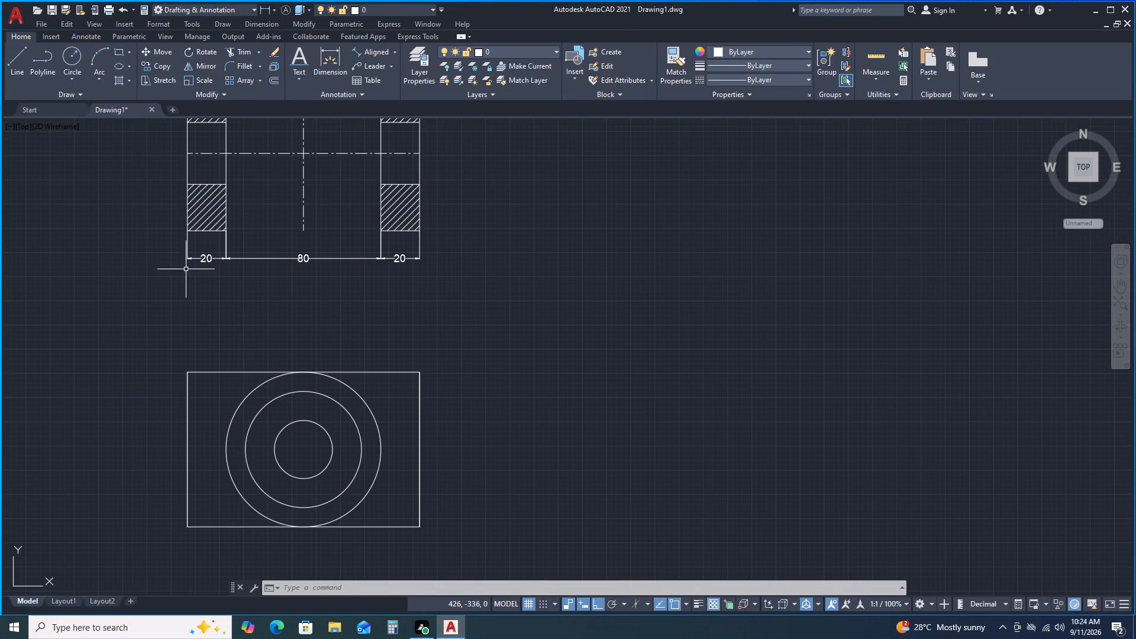
click(1, 60)
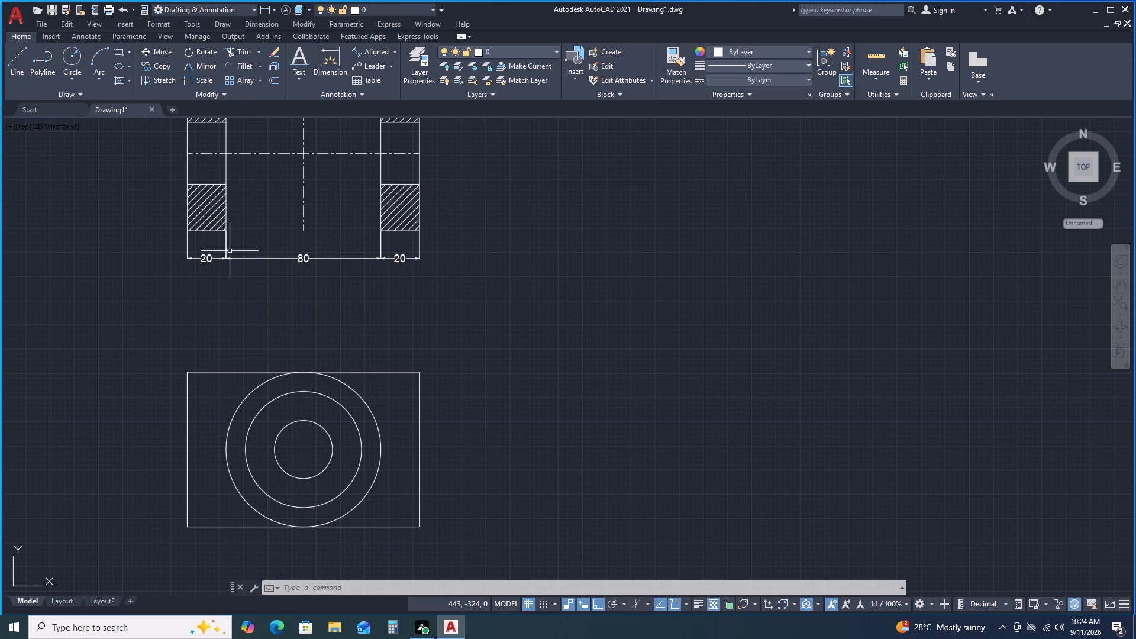
click(24, 60)
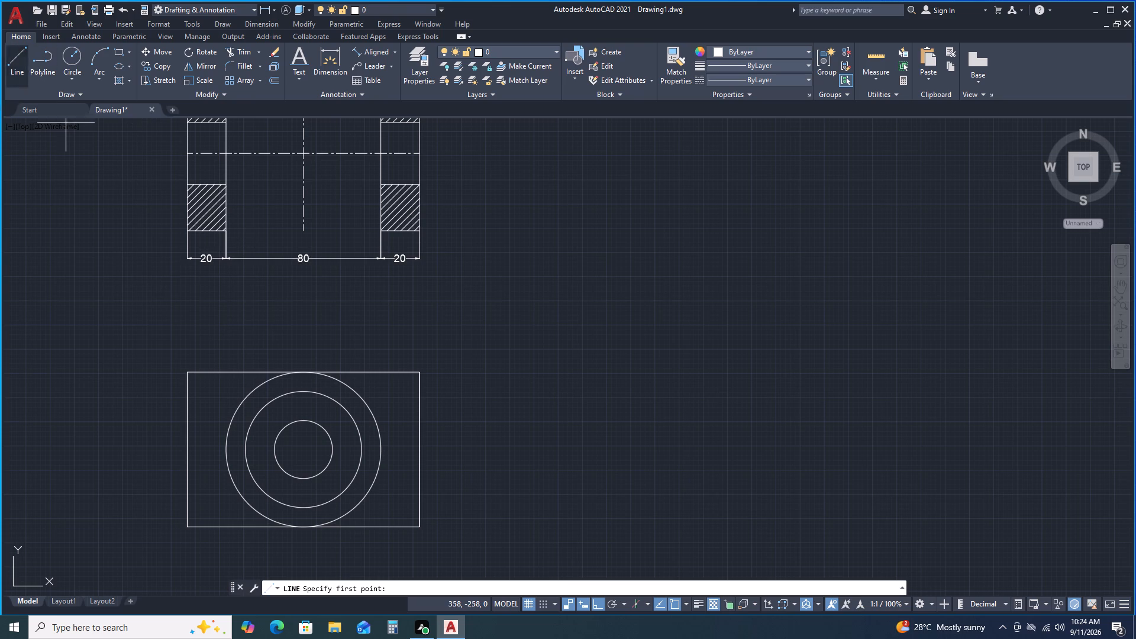
click(227, 231)
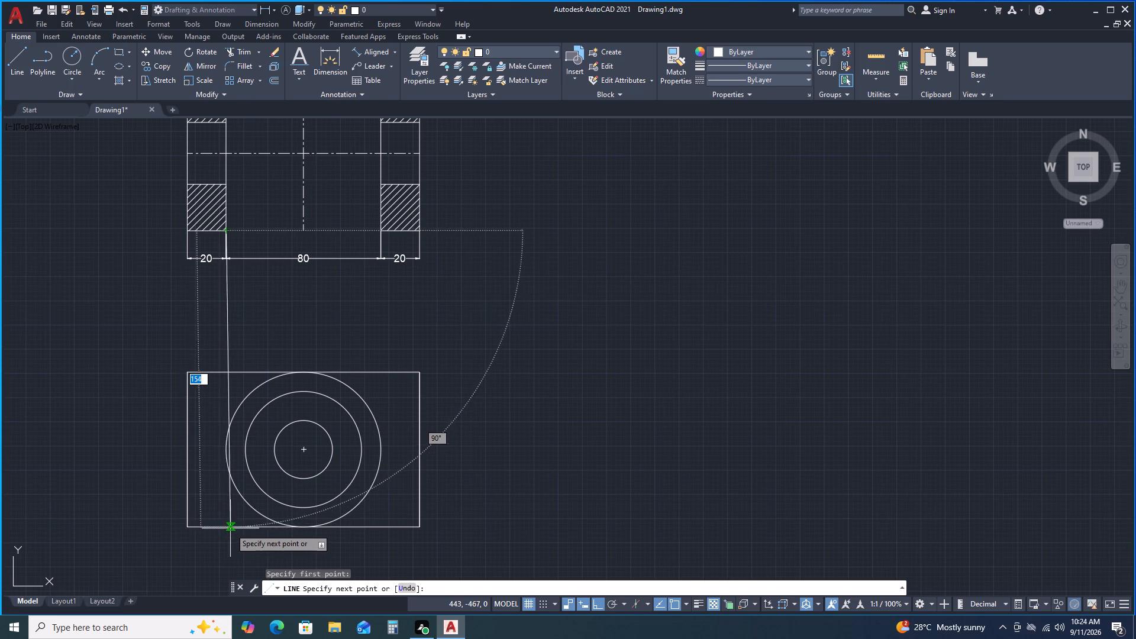
scroll(217, 526, up, 2)
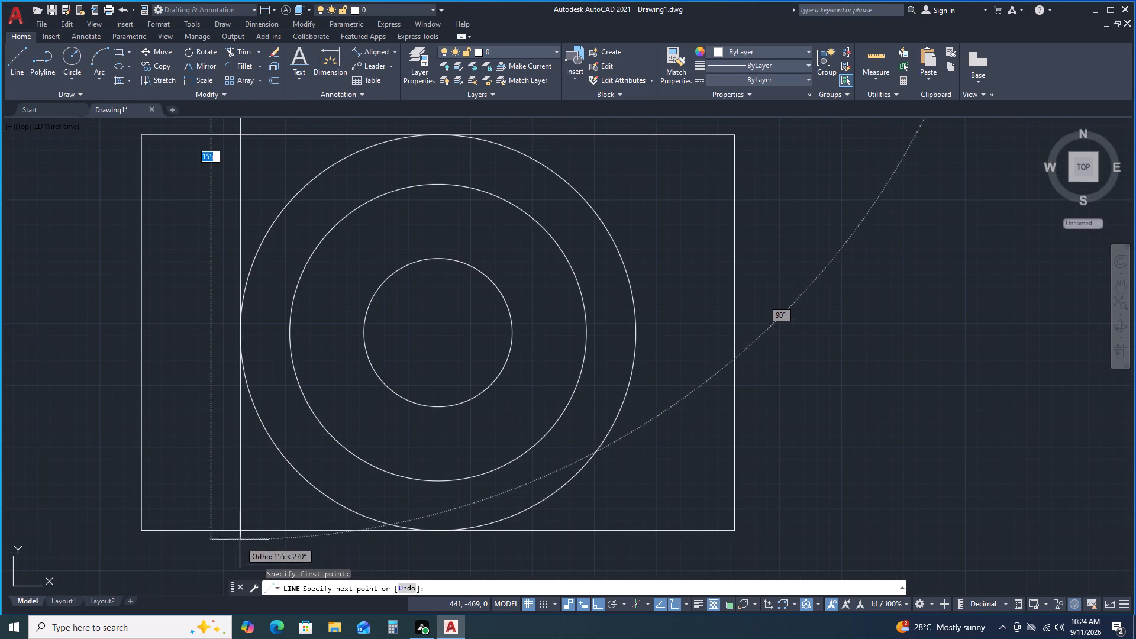
click(241, 532)
key(space)
scroll(307, 395, down, 2)
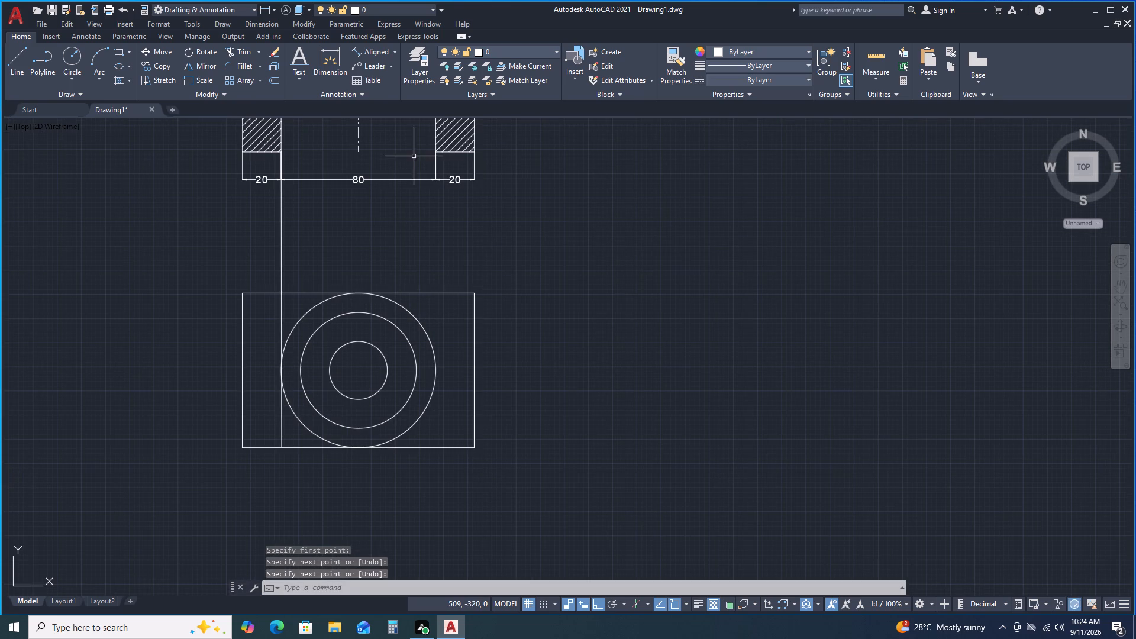
Draw a matching vertical projection line about 153 mm long from the right leg's inner bottom corner to the rectangle's bottom edge.
key(space)
click(437, 152)
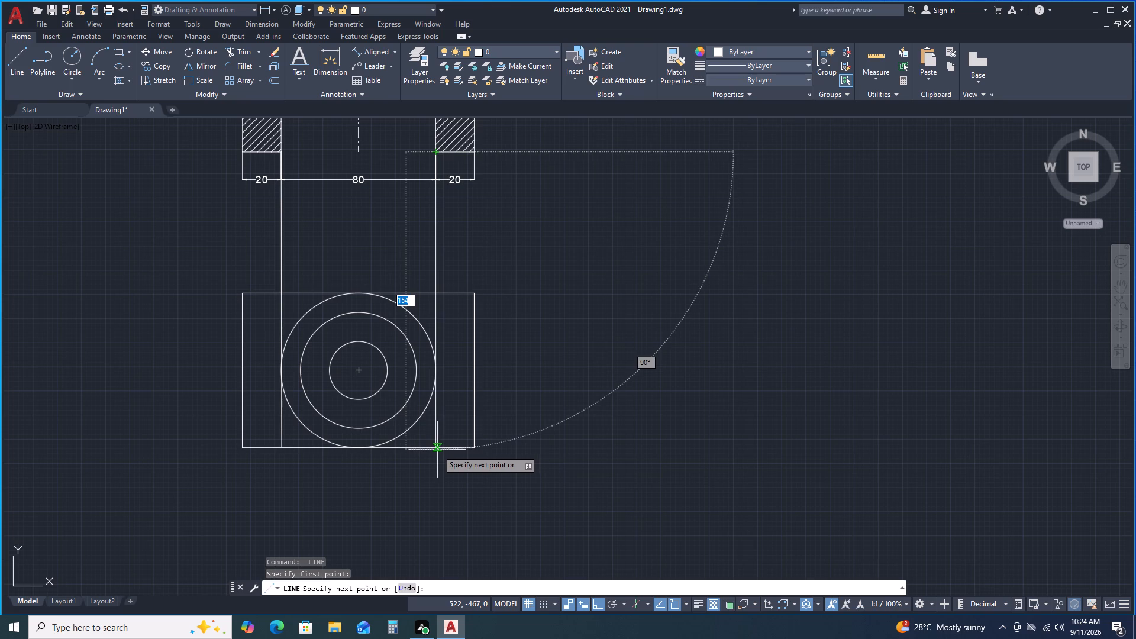
scroll(428, 439, up, 3)
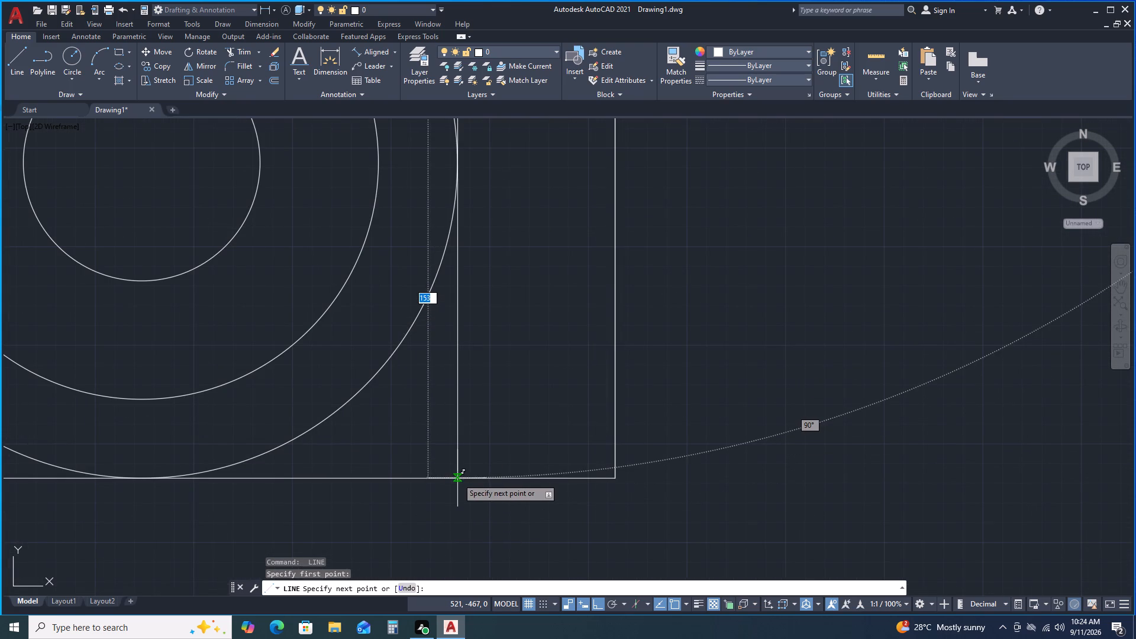
click(457, 478)
key(space)
scroll(474, 324, down, 1)
scroll(490, 256, down, 1)
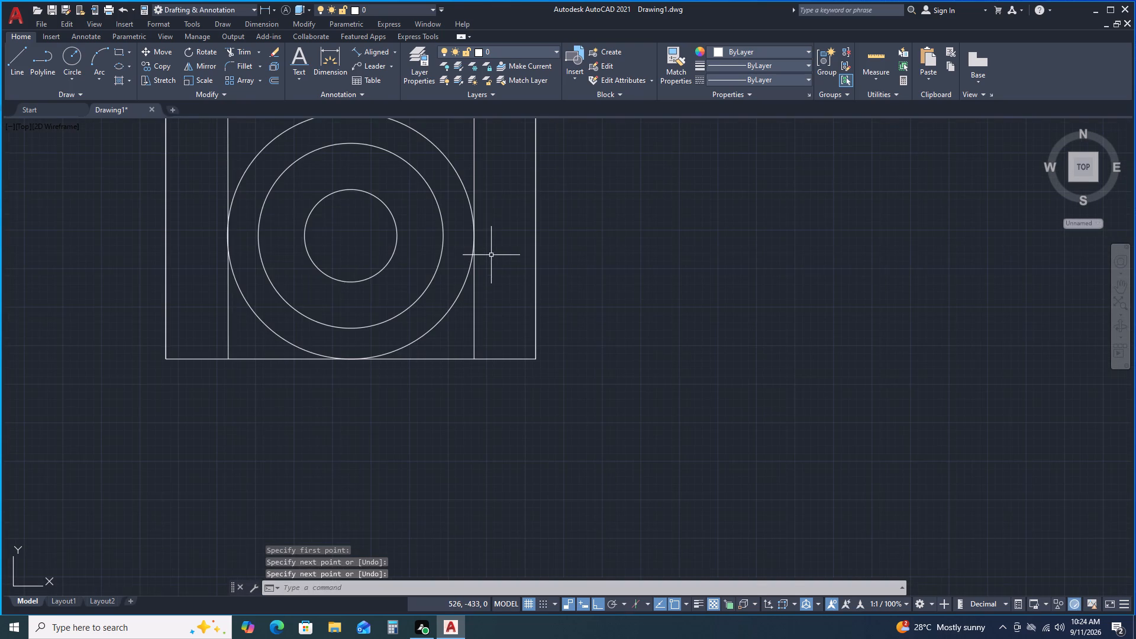
scroll(495, 265, down, 1)
Draw two lines about 60 mm long from the smallest circle's top and bottom points to the rectangle's left edge.
middle_drag(503, 228, 516, 308)
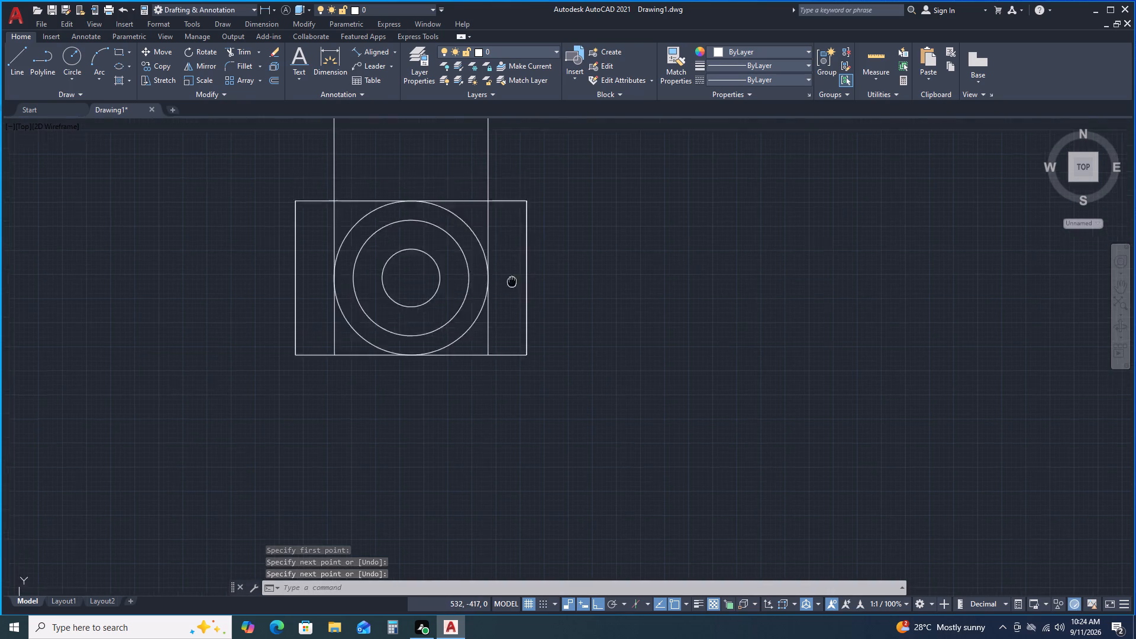
middle_drag(516, 308, 518, 318)
key(space)
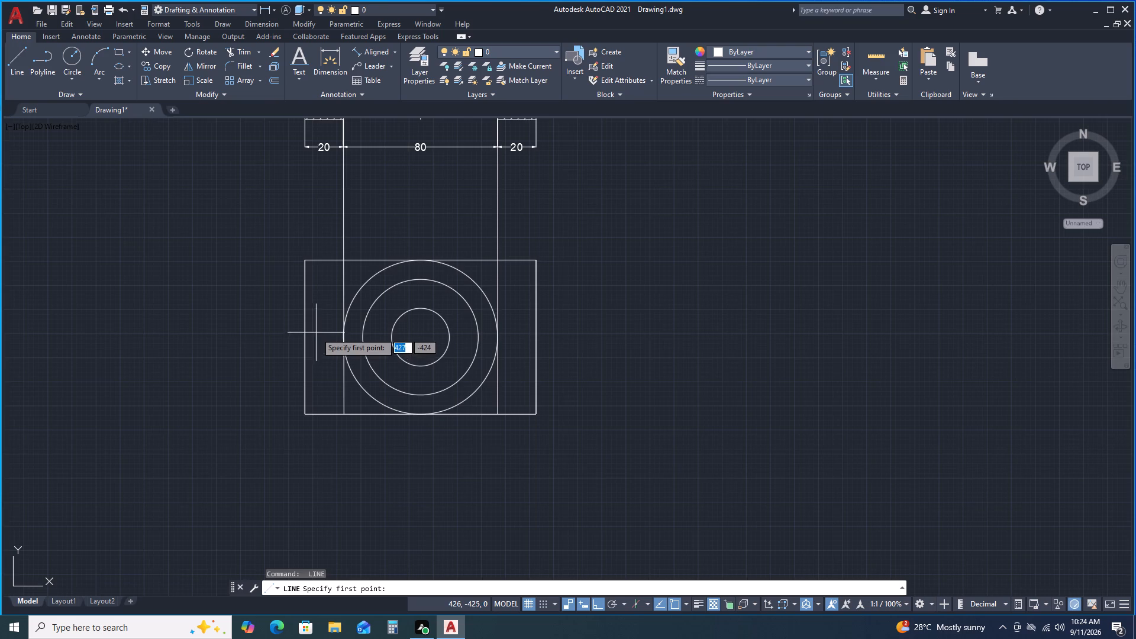
scroll(316, 333, up, 1)
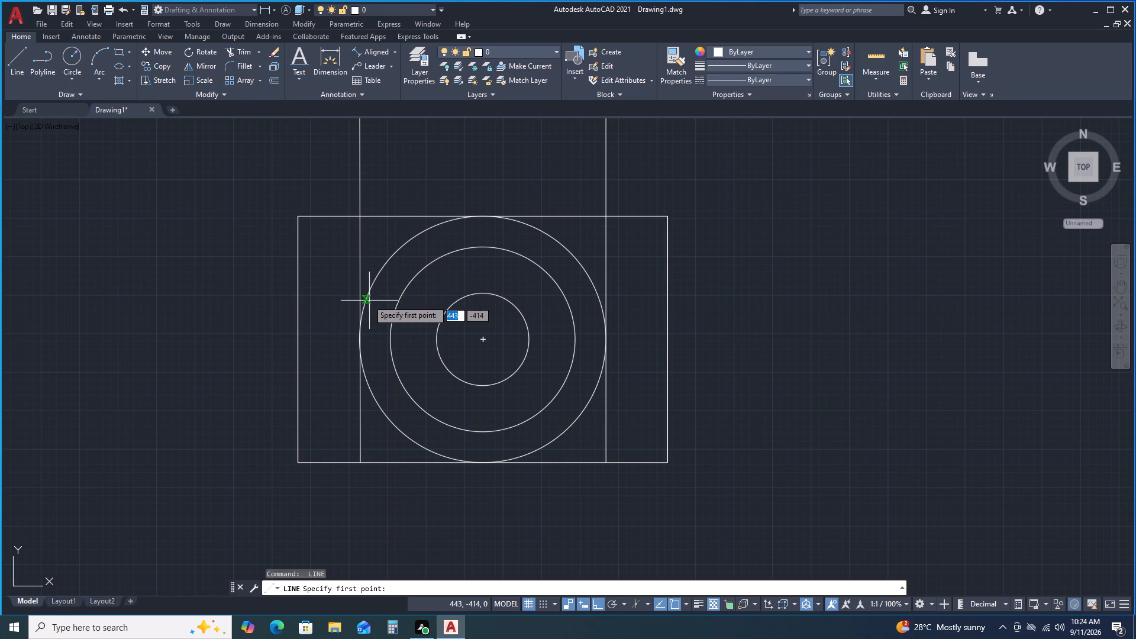
click(484, 292)
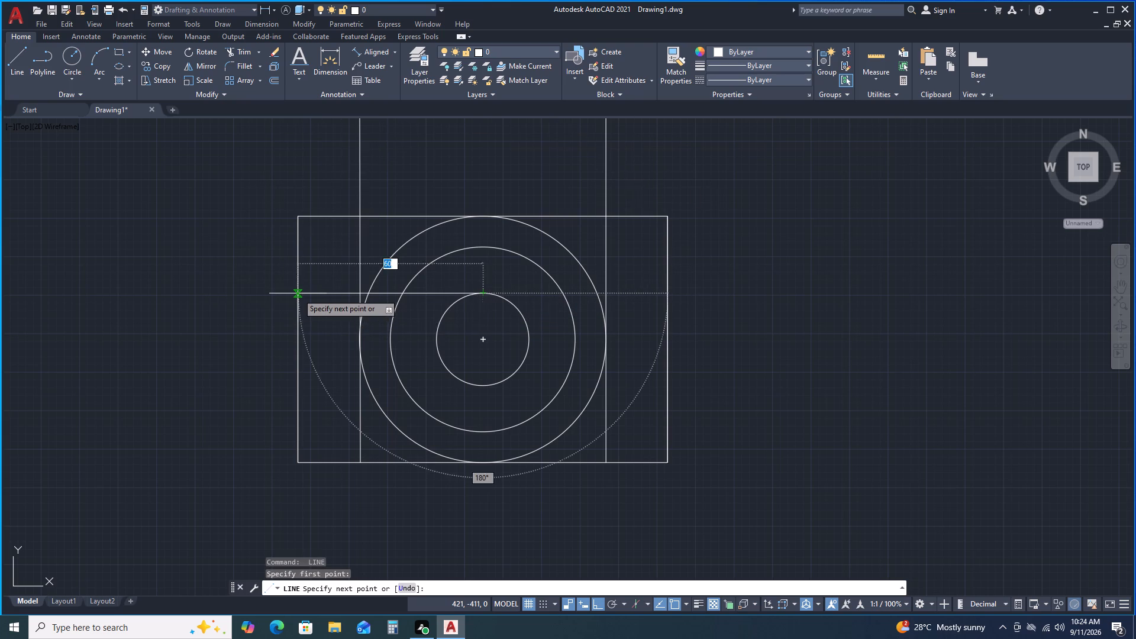
click(298, 293)
key(space)
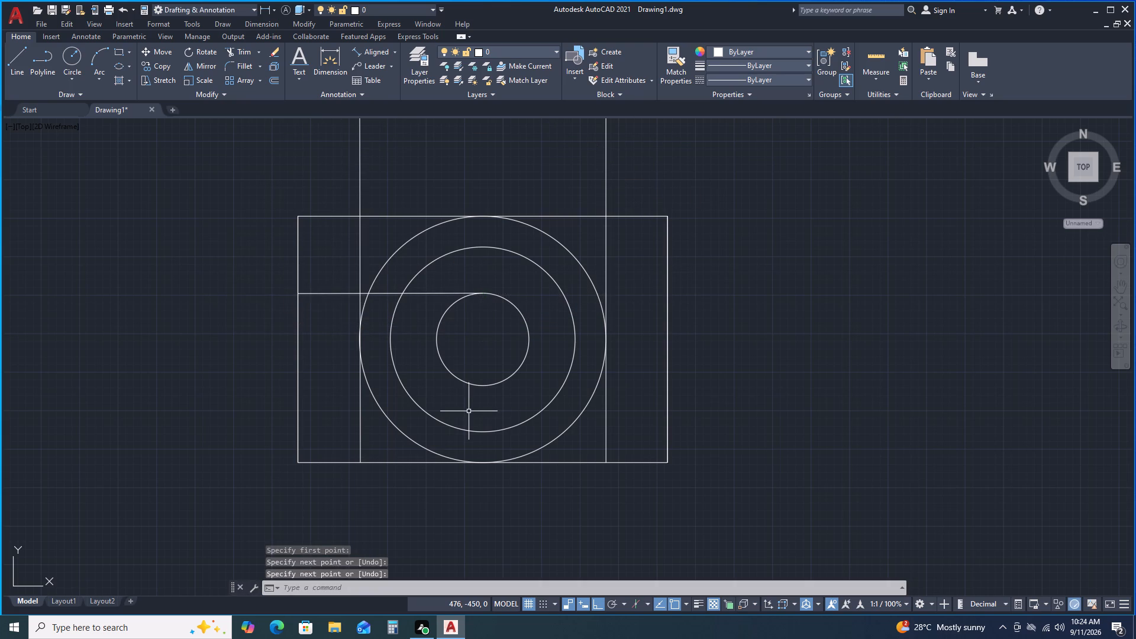
key(space)
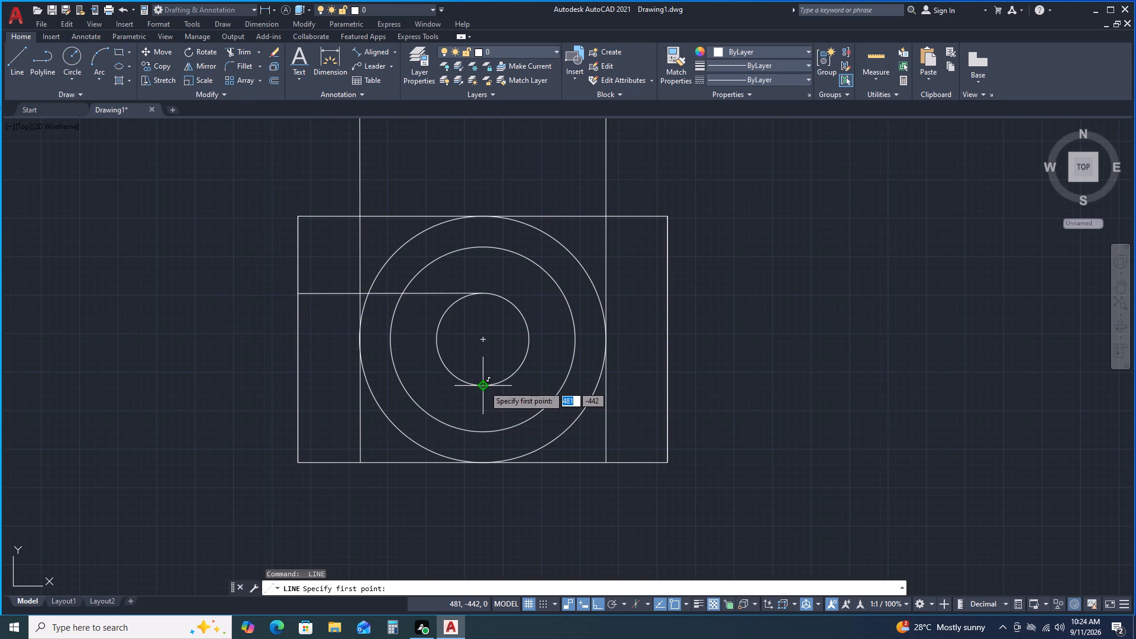
click(484, 386)
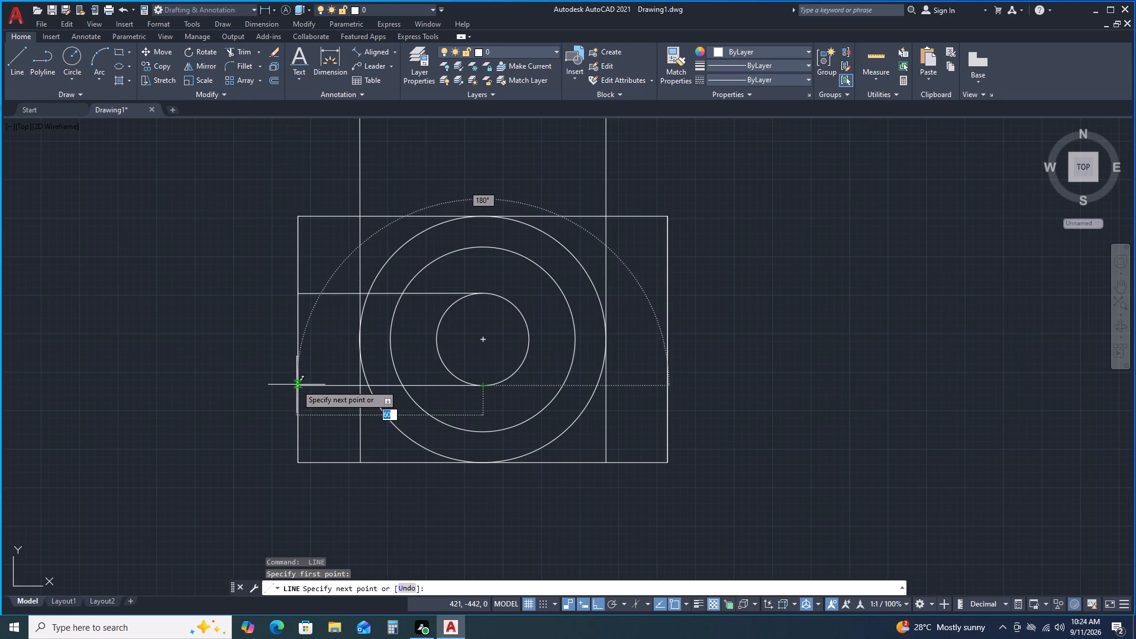
click(296, 385)
key(space)
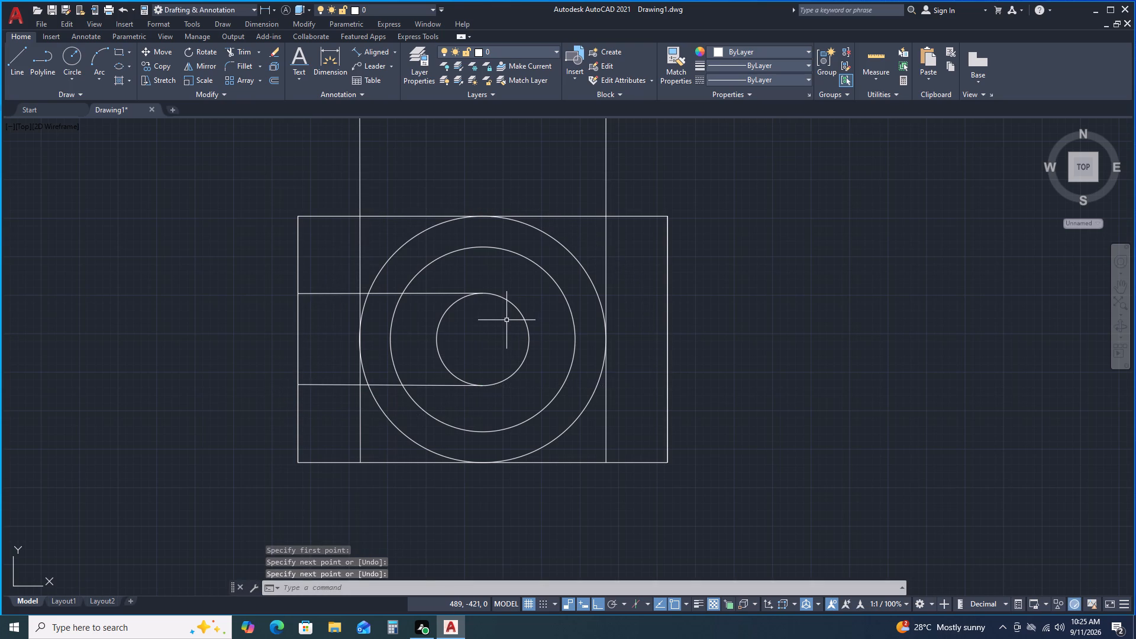
Draw two lines about 60 mm long from the smallest circle's top and bottom points to the rectangle's right edge.
key(space)
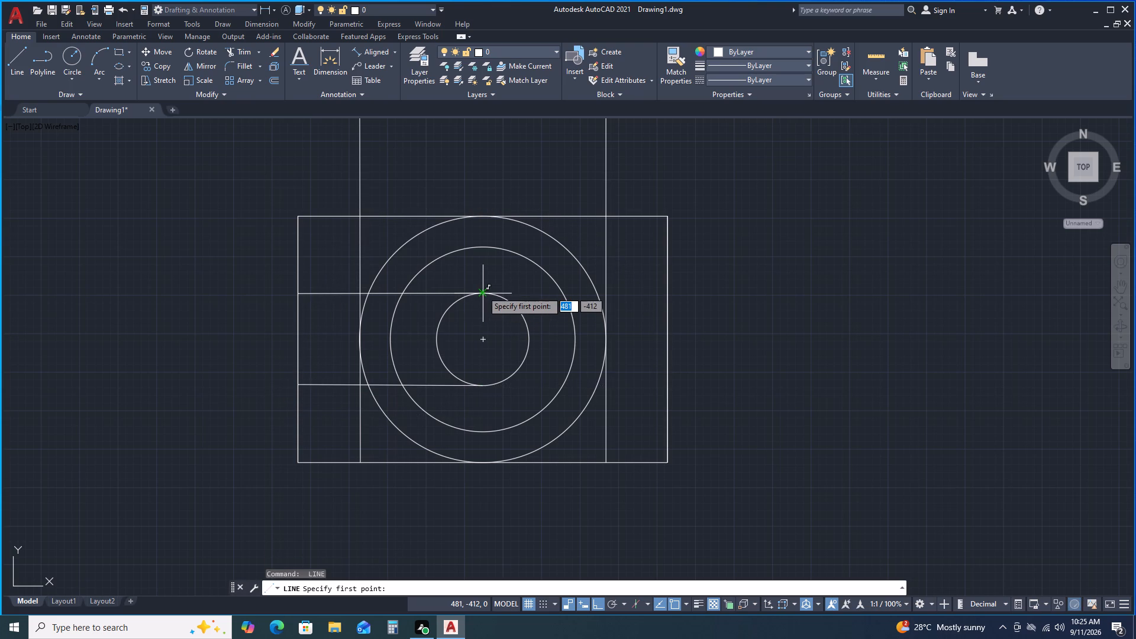
click(482, 291)
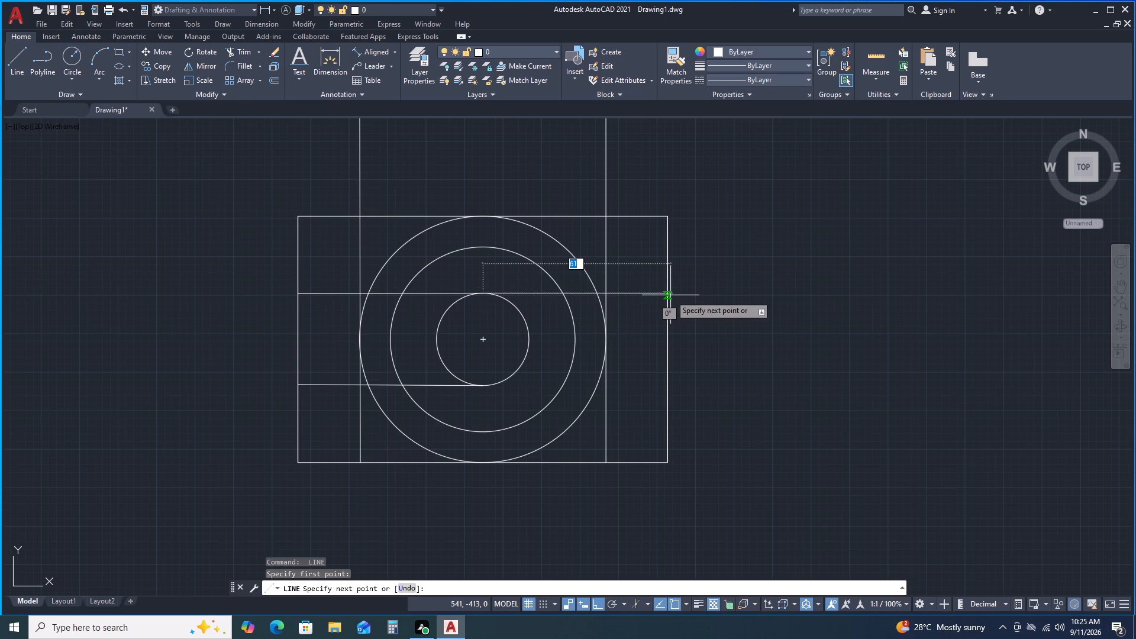
click(670, 295)
key(space)
key(space)
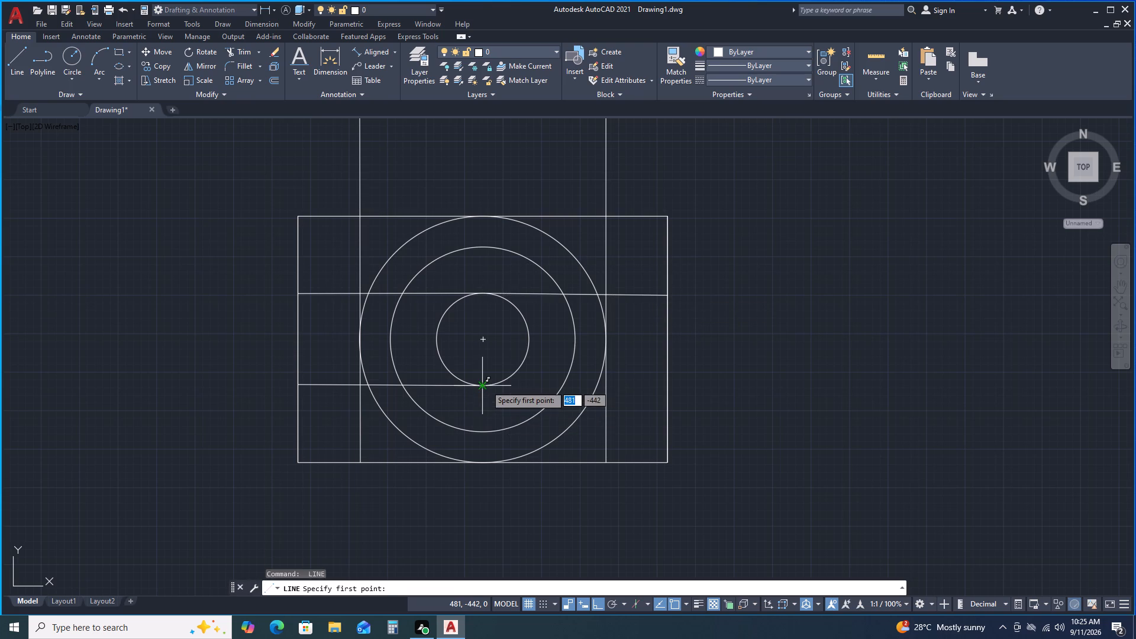
click(486, 385)
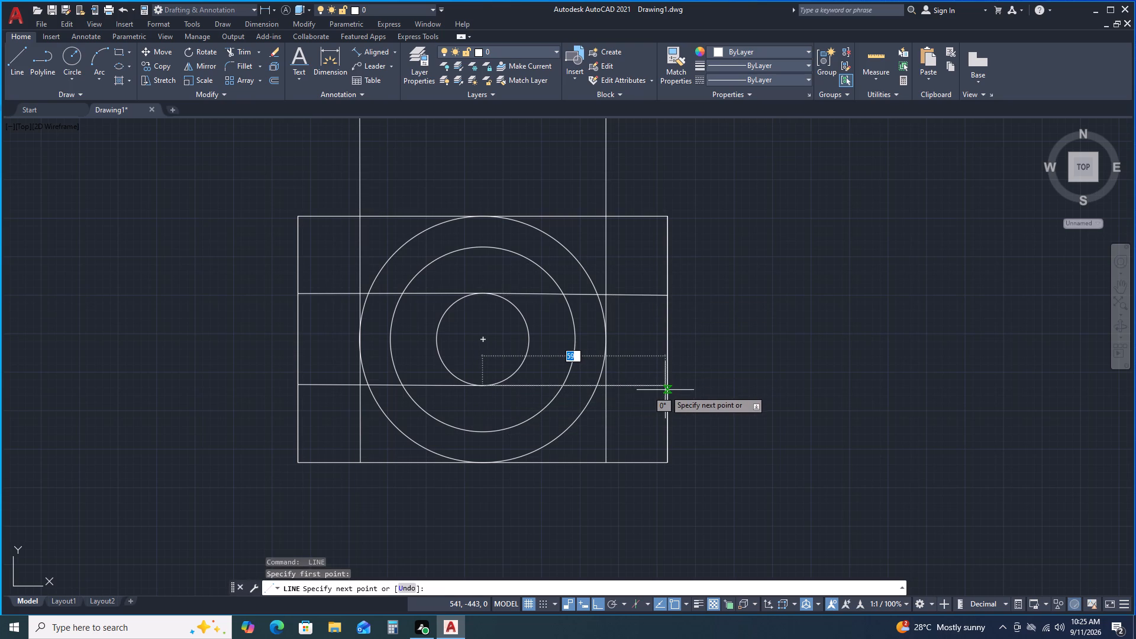
click(667, 385)
key(space)
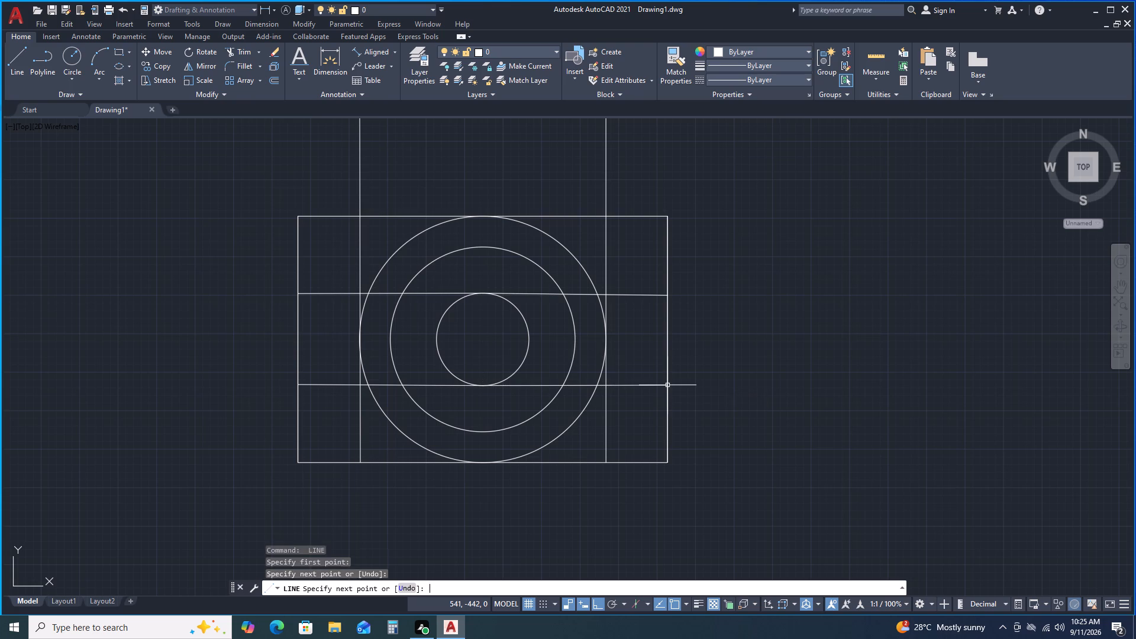
Trim both vertical projection lines between the front view and the top-view rectangle's upper edge.
scroll(637, 378, down, 2)
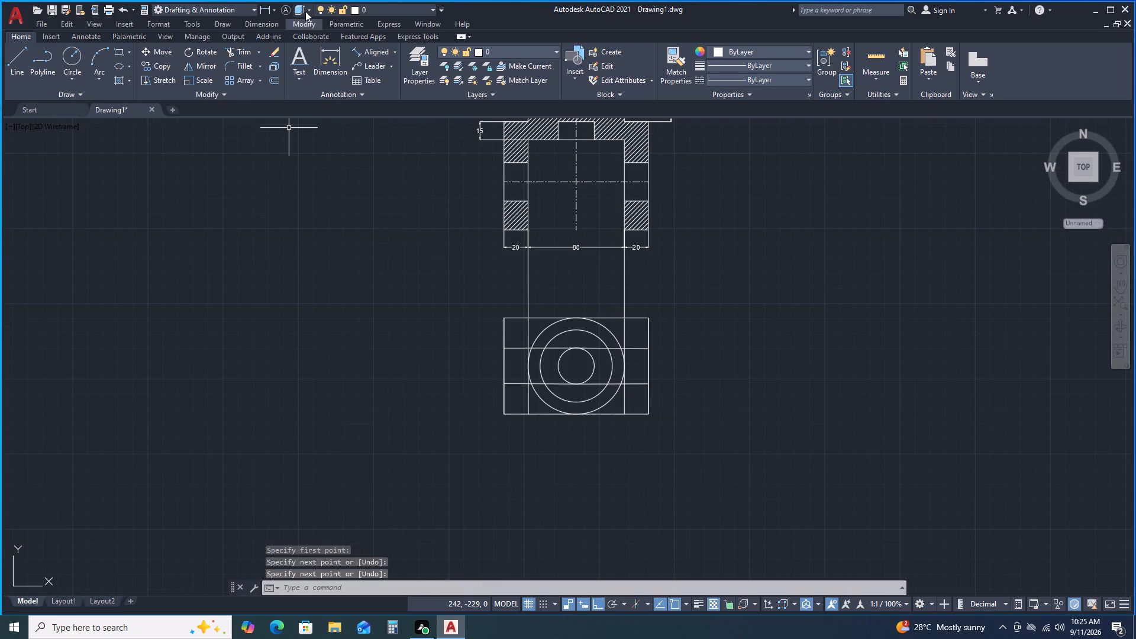
click(240, 48)
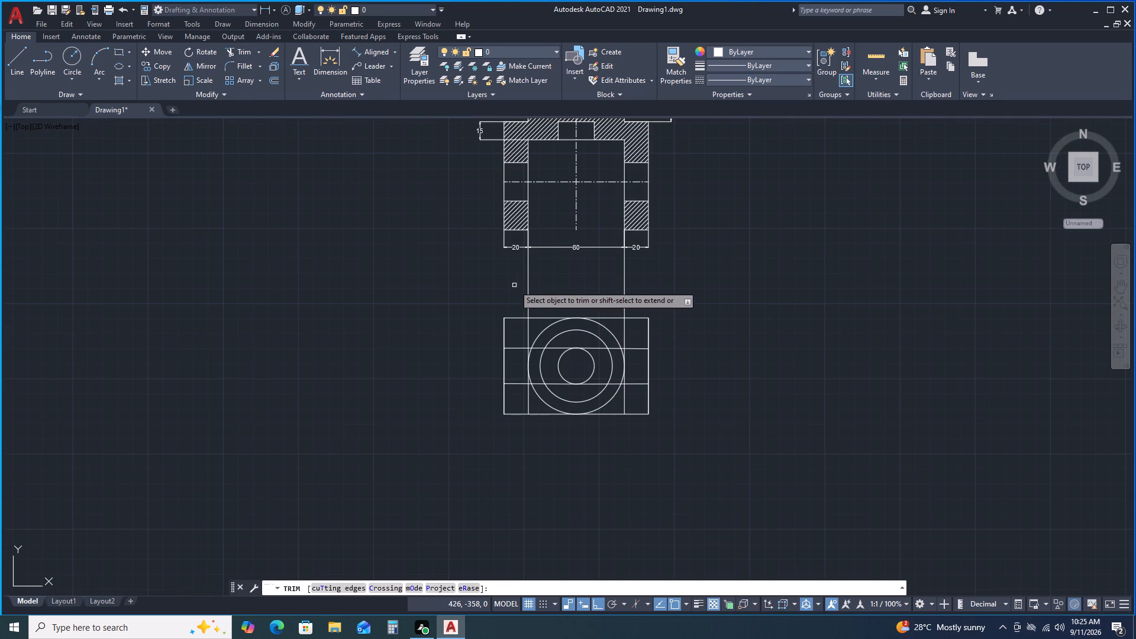
click(521, 292)
click(667, 301)
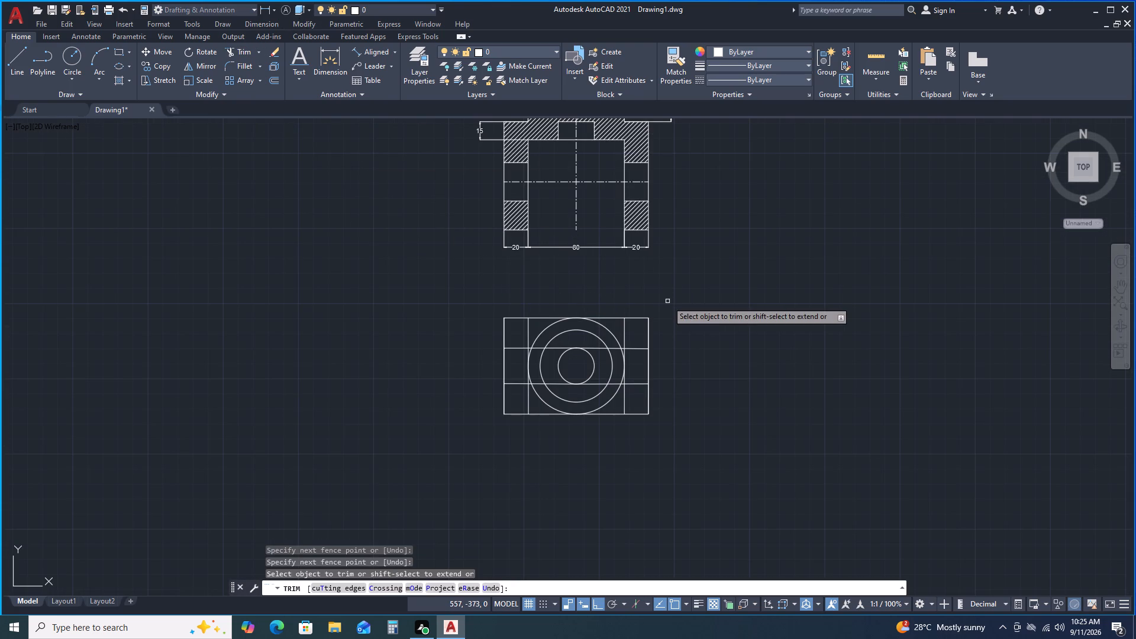
Trim the top view's upper horizontal line inside the outer circle and the lower line's right segment between the outer and middle circles.
scroll(544, 378, up, 2)
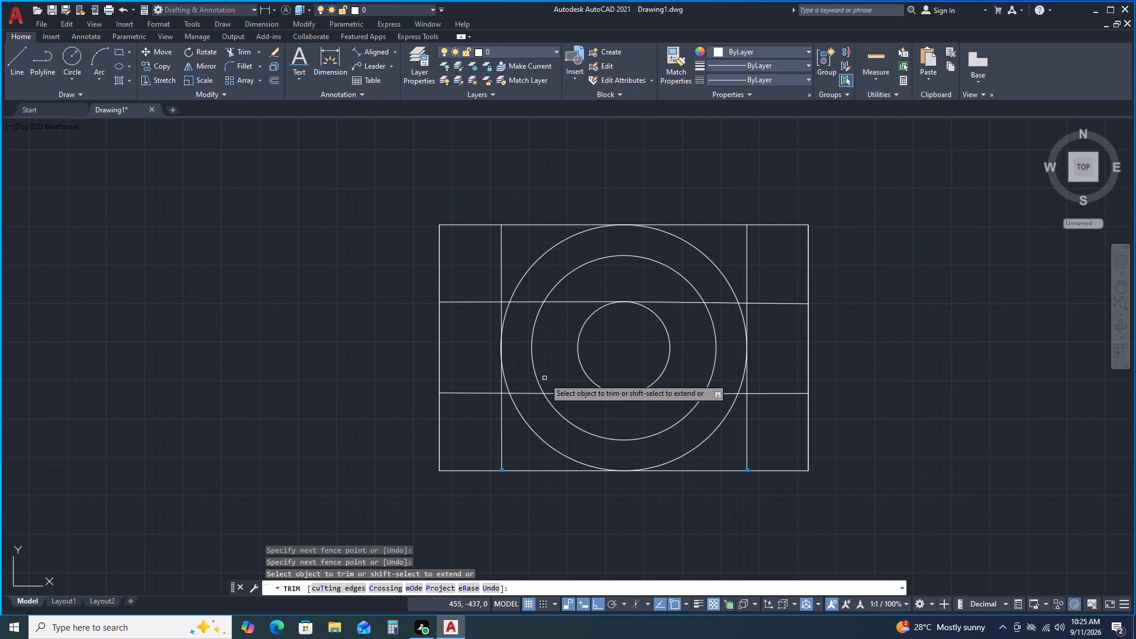
click(525, 303)
click(569, 301)
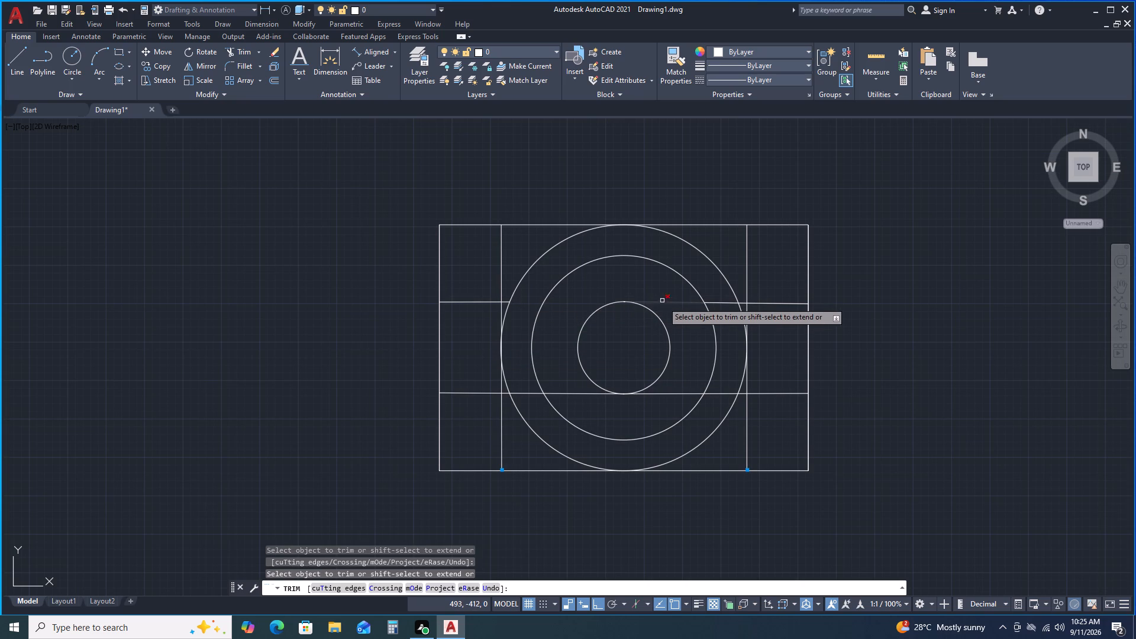
click(663, 302)
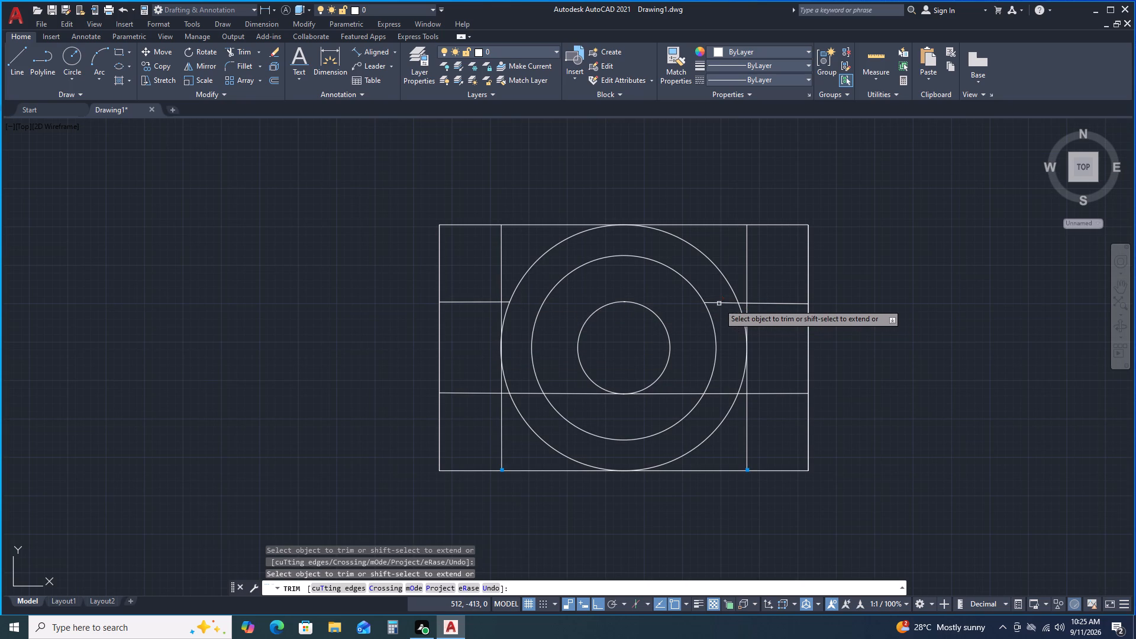
click(719, 304)
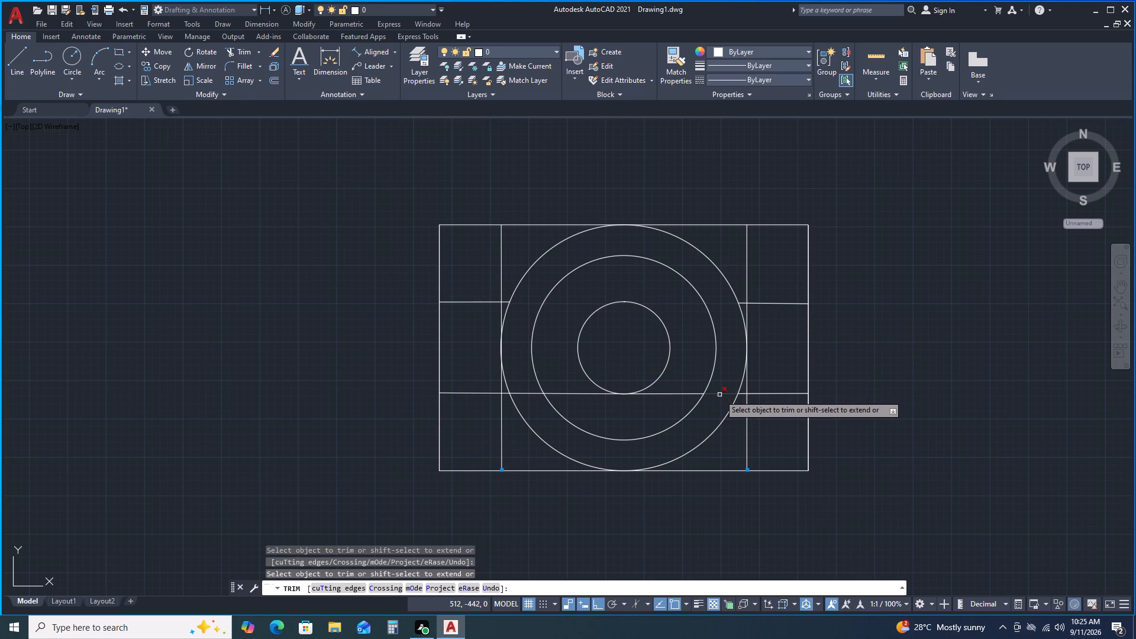
click(719, 395)
Trim the four short horizontal stubs between the outer circle and the two vertical lines in the top view.
scroll(759, 308, up, 3)
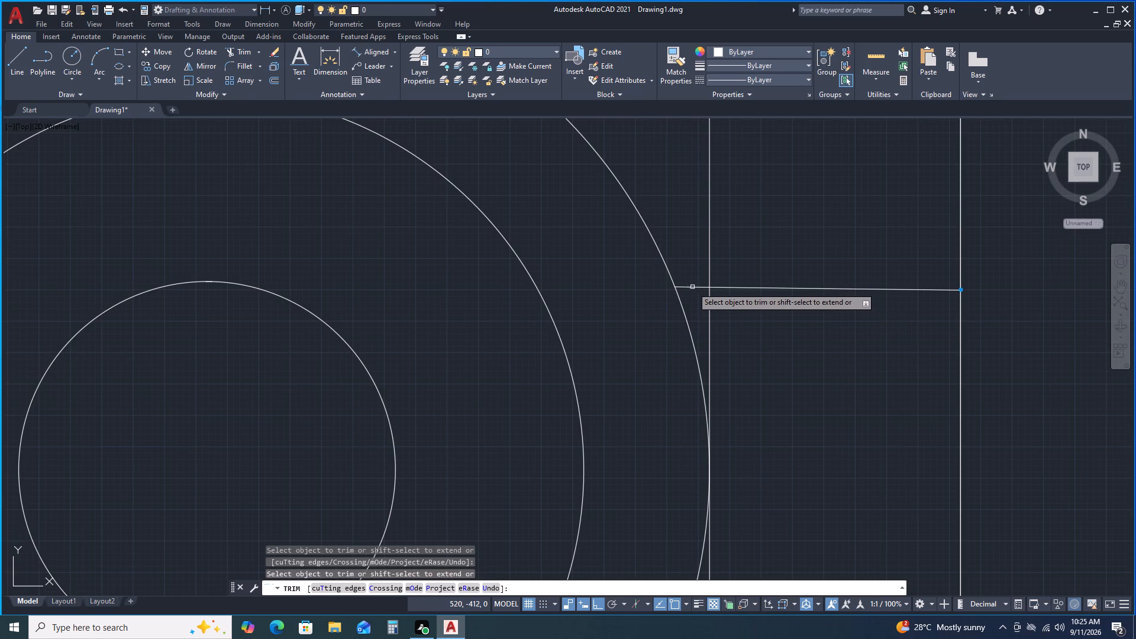
click(692, 287)
scroll(692, 287, down, 2)
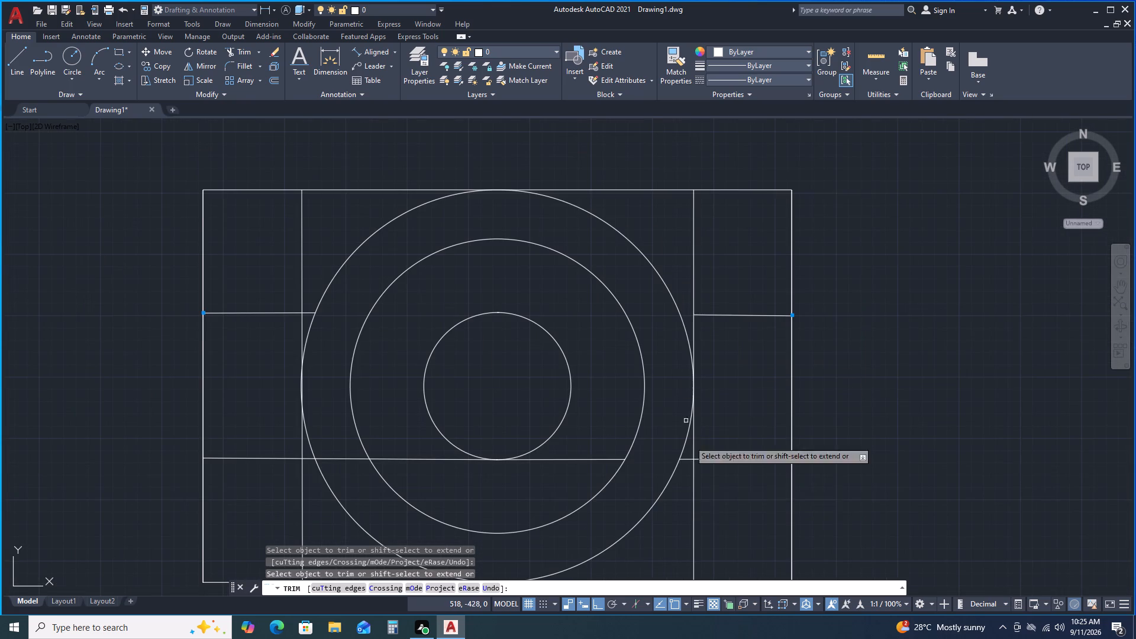
click(689, 458)
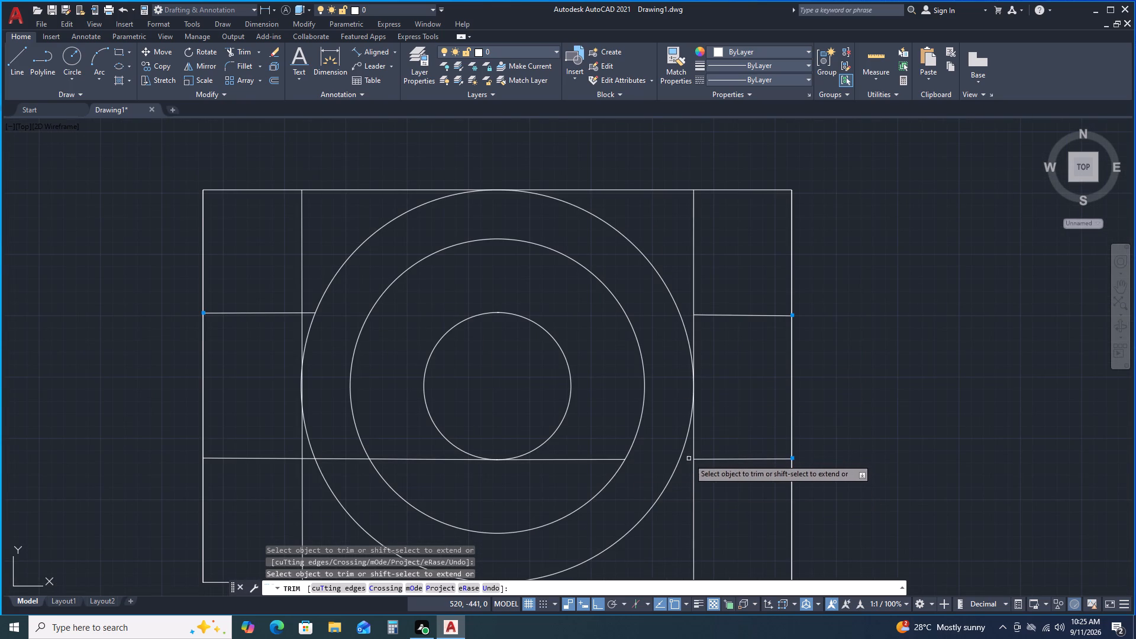
click(309, 459)
scroll(297, 341, up, 2)
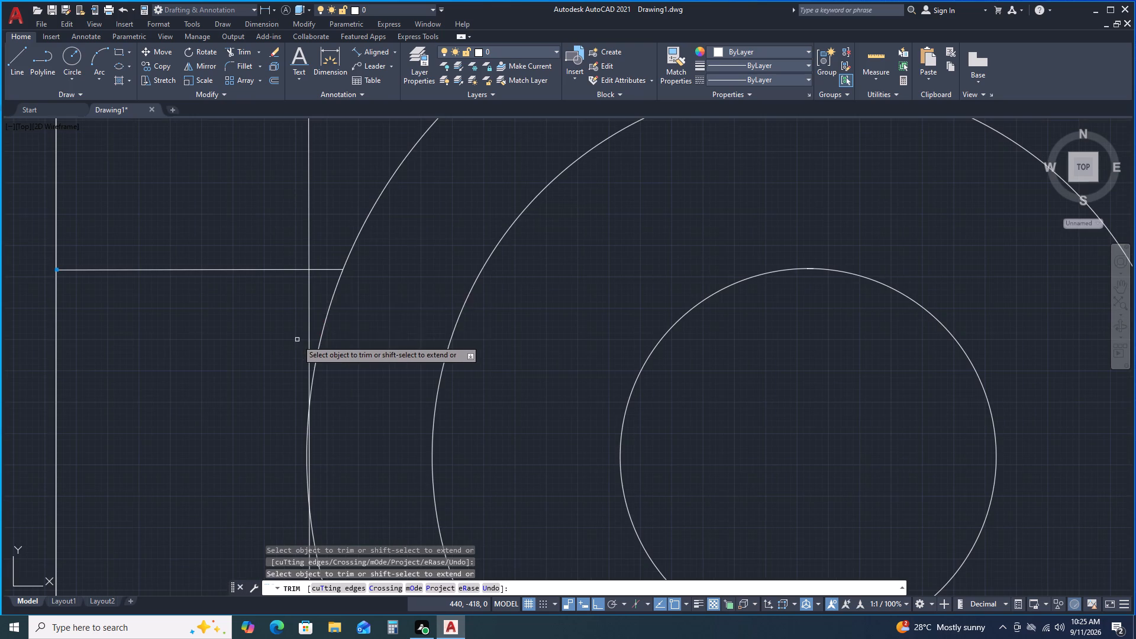
click(324, 271)
scroll(324, 271, up, 1)
scroll(324, 271, down, 4)
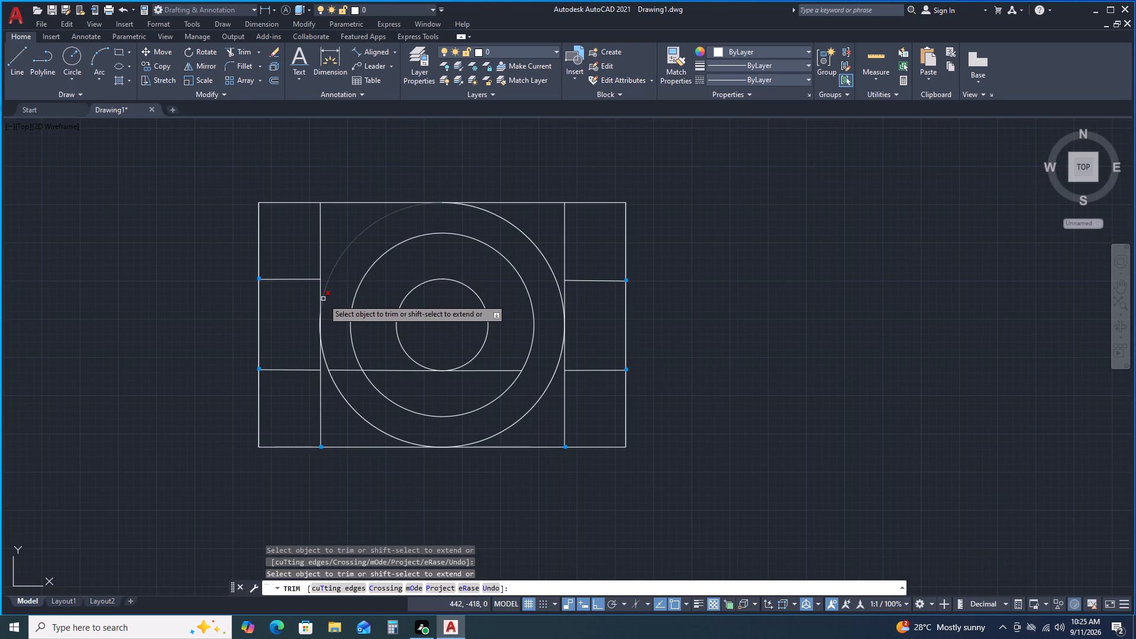
Trim the remaining segments of the lower horizontal line inside the top view's outer circle.
click(343, 372)
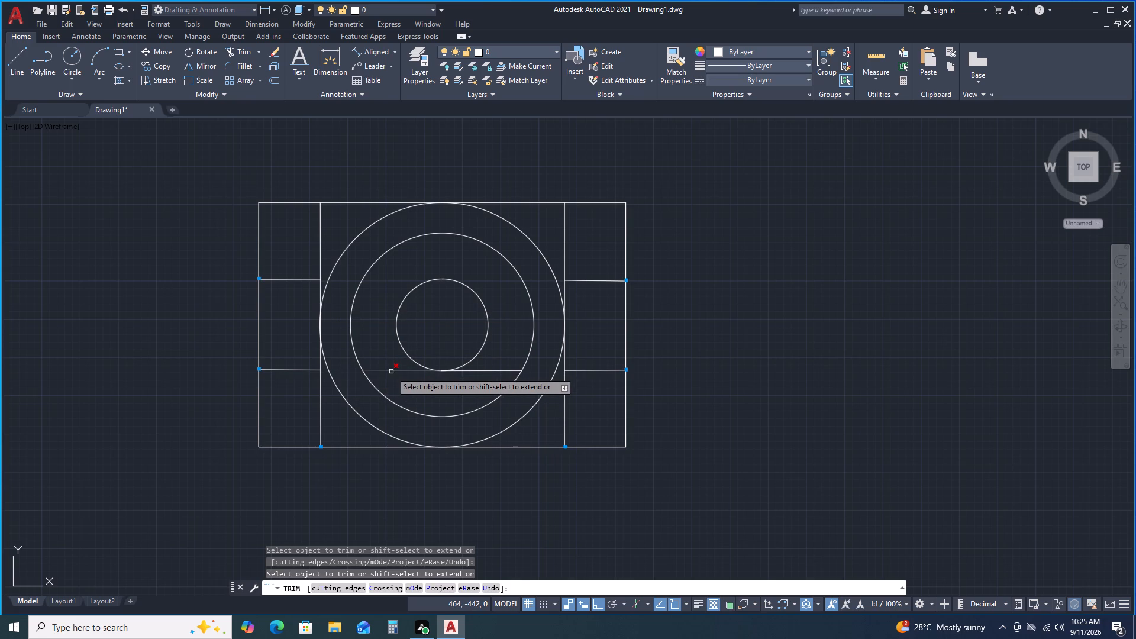
click(391, 372)
click(473, 372)
key(space)
Load the ACAD_ISO02W100 ISO dash linetype into the drawing.
scroll(473, 372, down, 2)
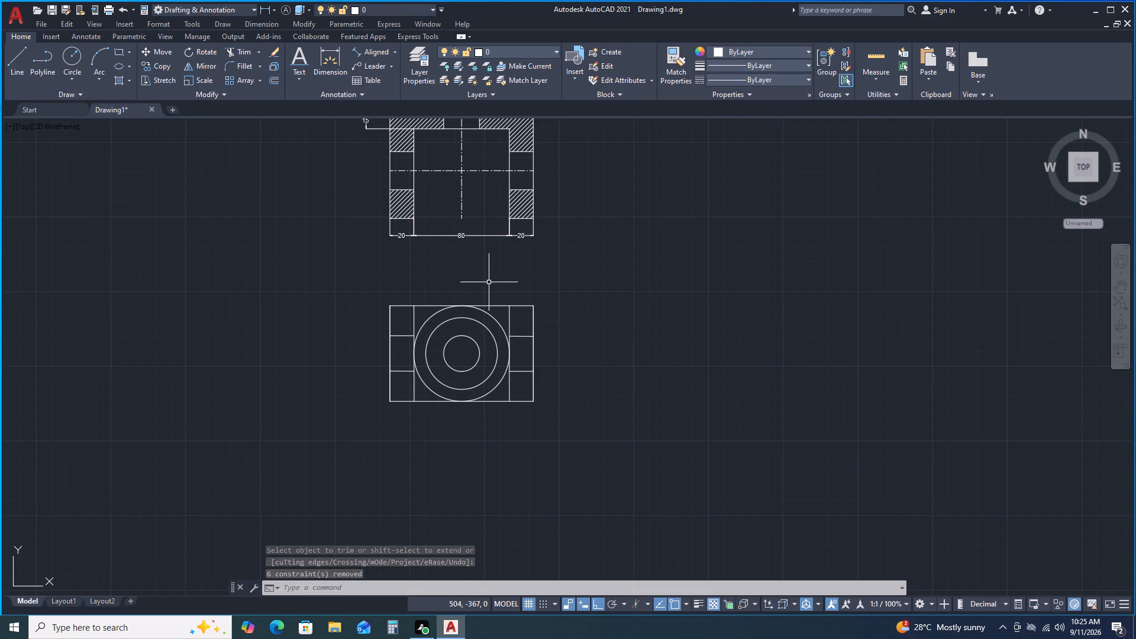
click(776, 77)
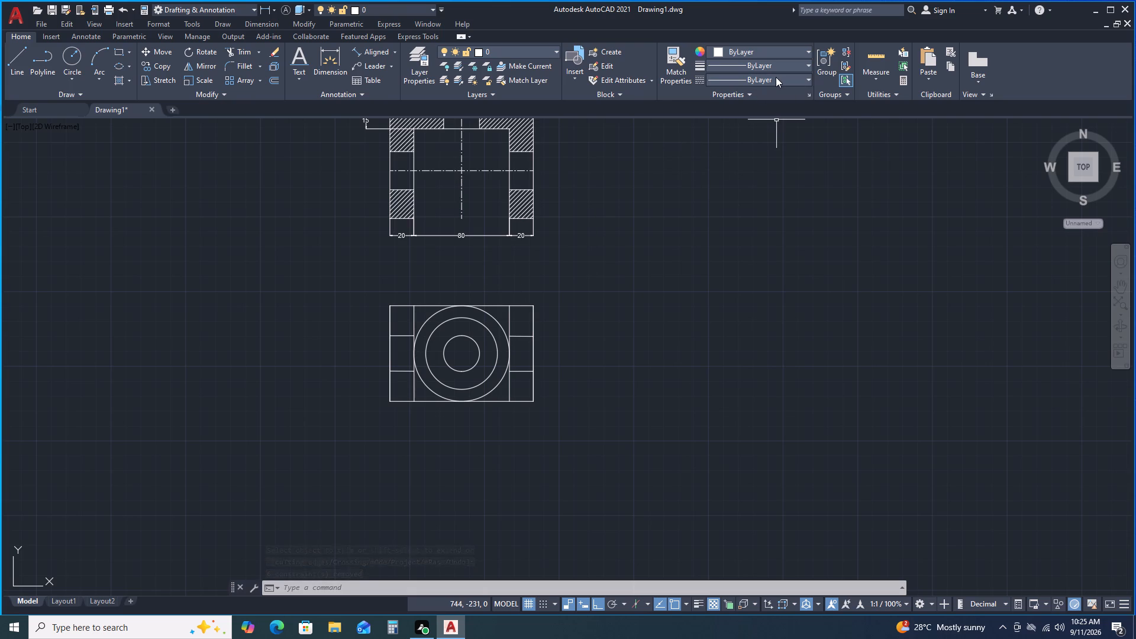
click(728, 155)
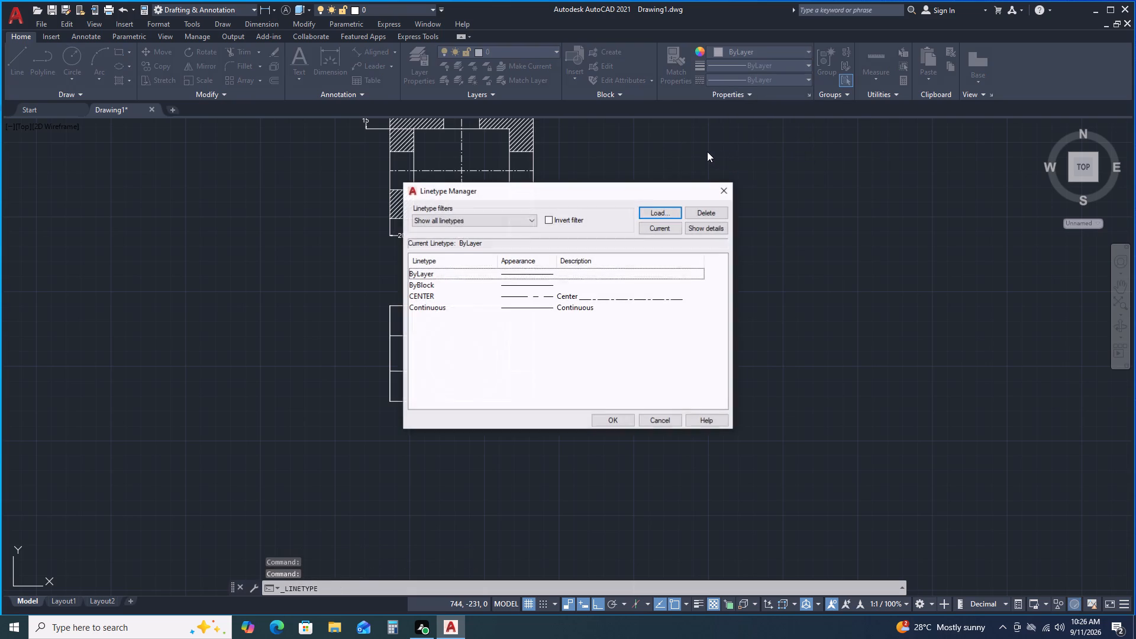
click(644, 209)
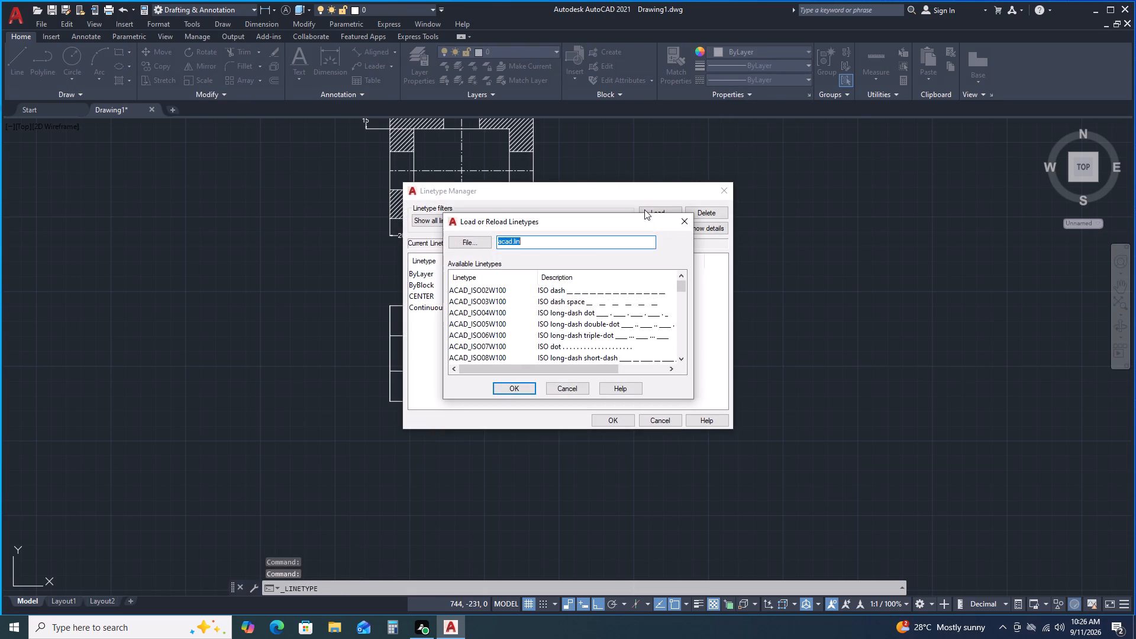
click(580, 289)
click(518, 383)
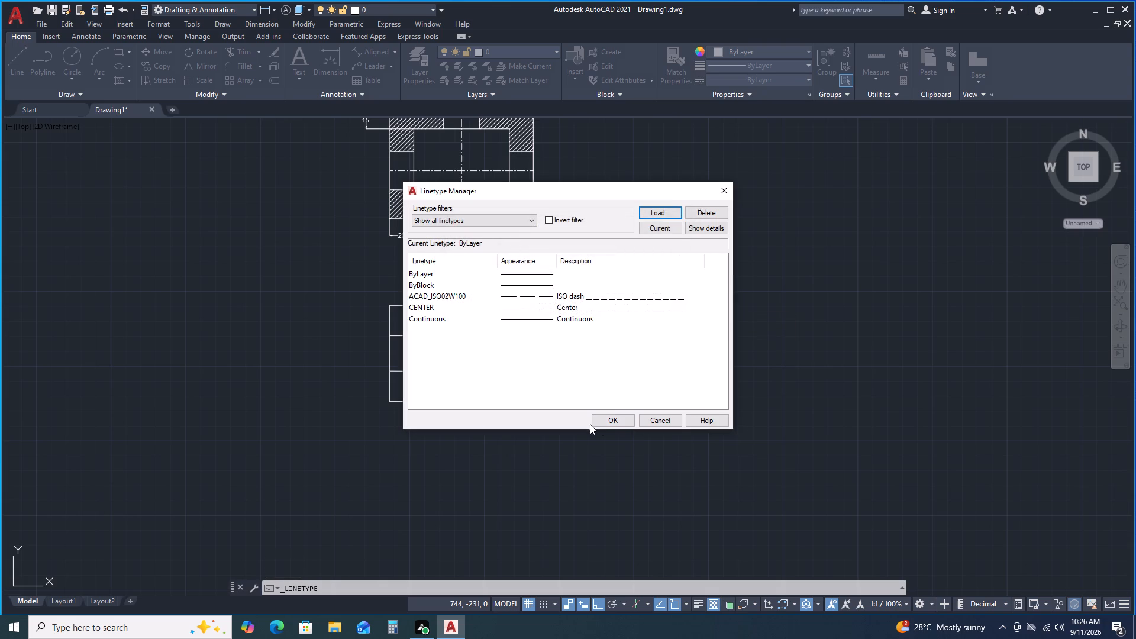
click(607, 422)
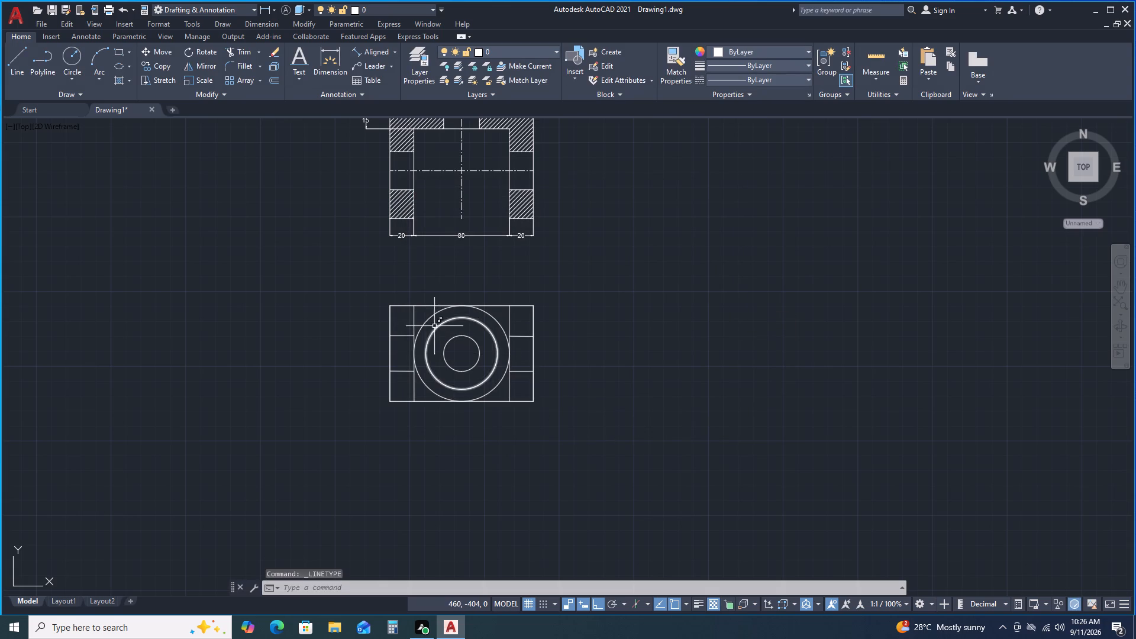
Set the top view's left inner vertical line to linetype ACAD_ISO02W100 with a linetype scale of 0.5.
click(414, 324)
right_click(396, 298)
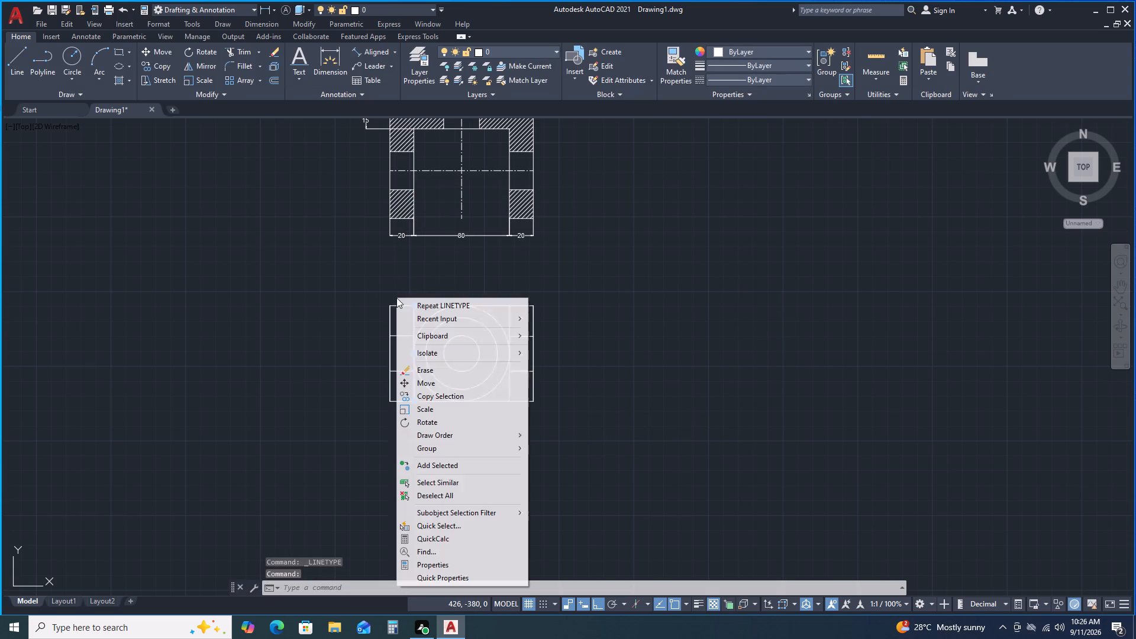
click(473, 569)
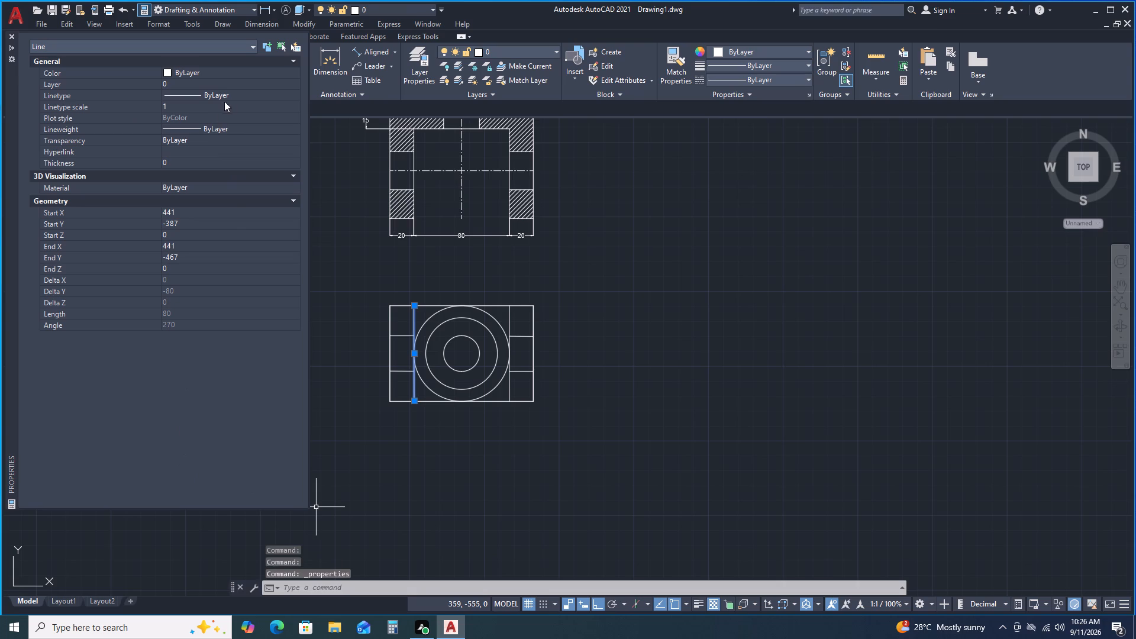
click(242, 93)
click(242, 93)
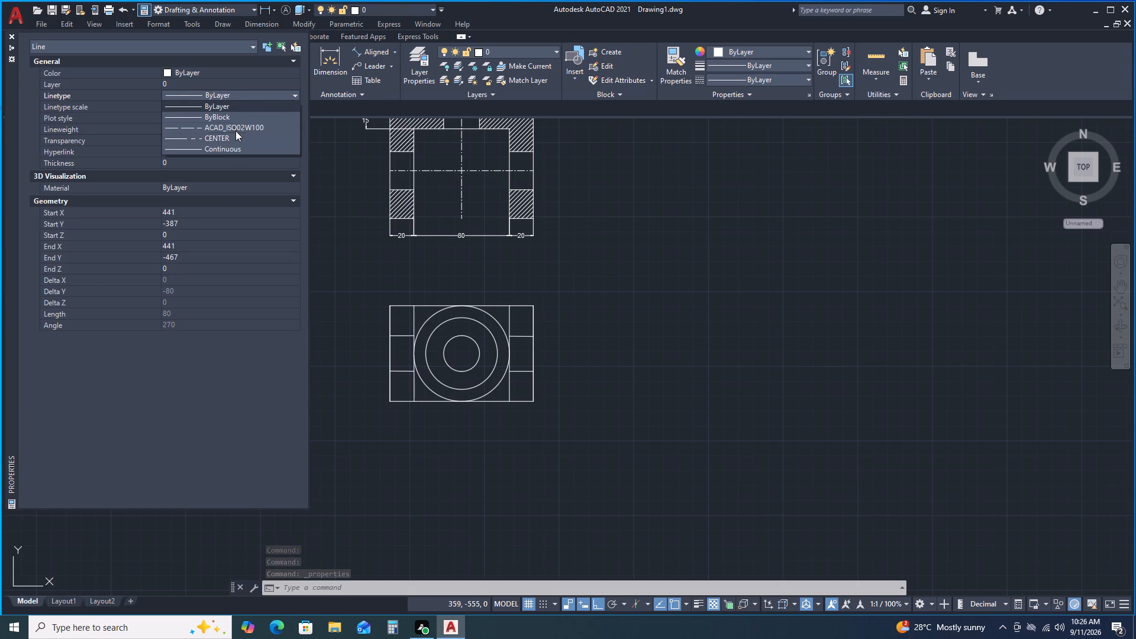
click(235, 129)
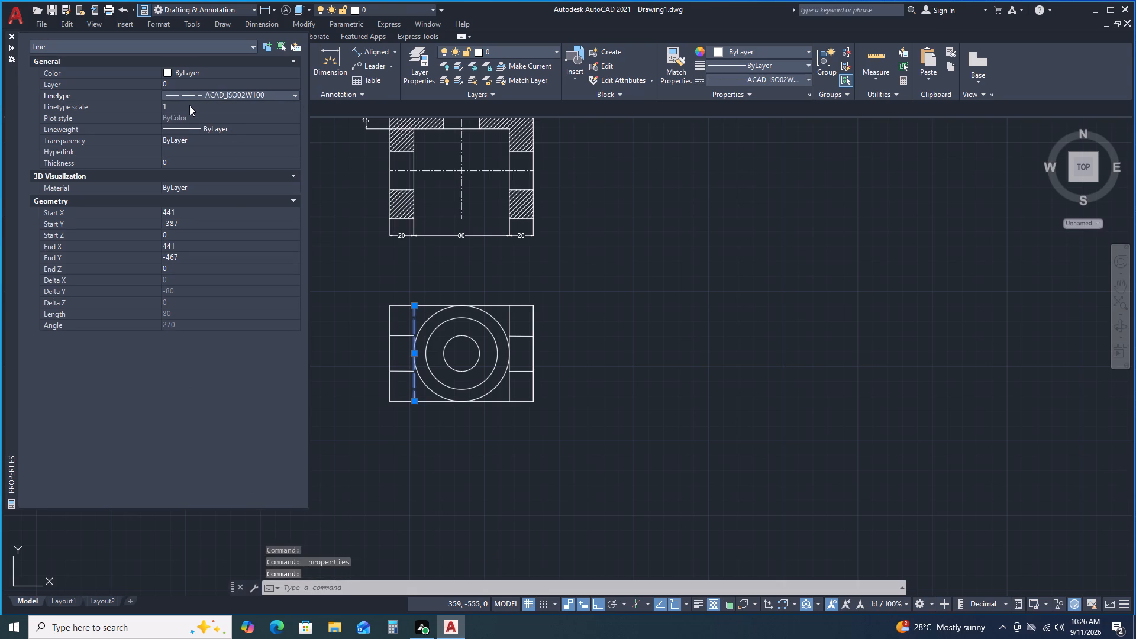
click(189, 105)
text(0.5)
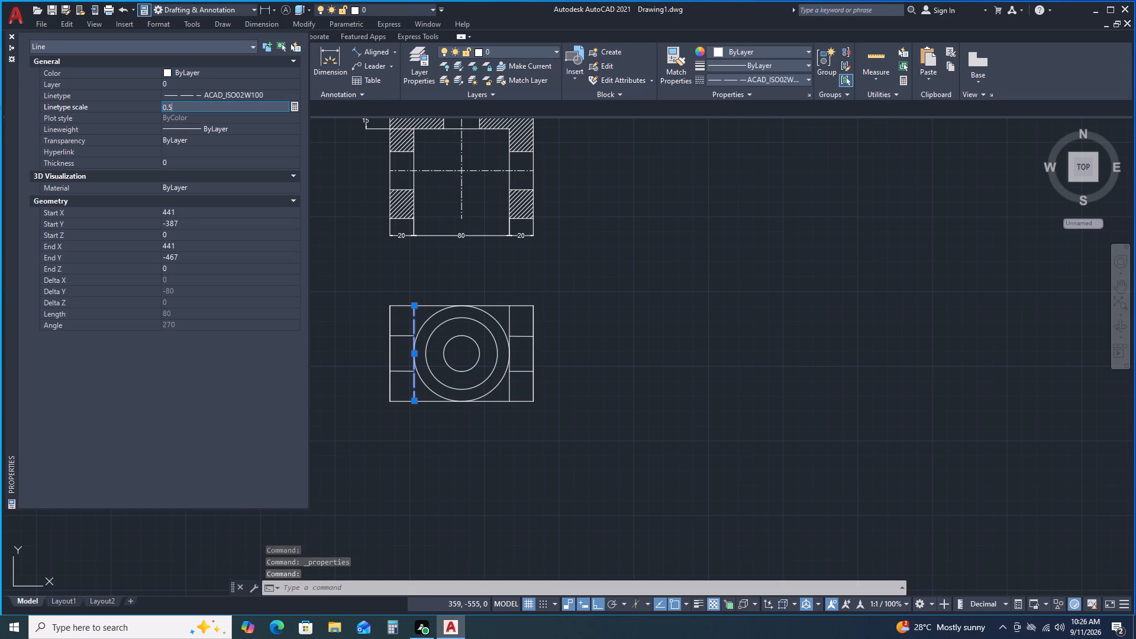
key(Return)
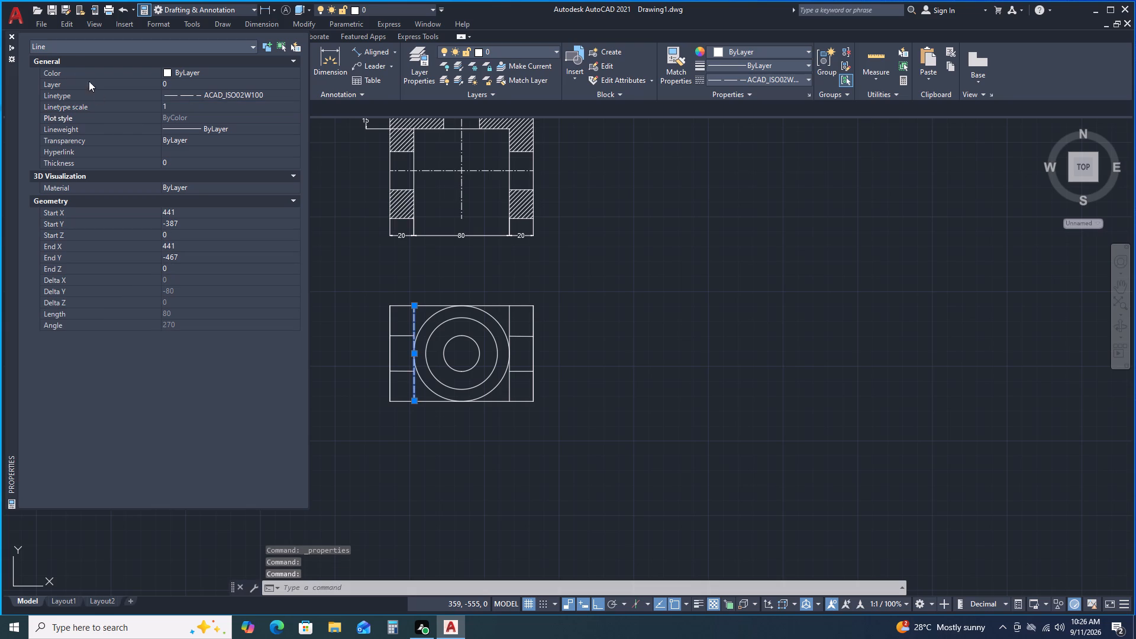
click(11, 35)
key(Escape)
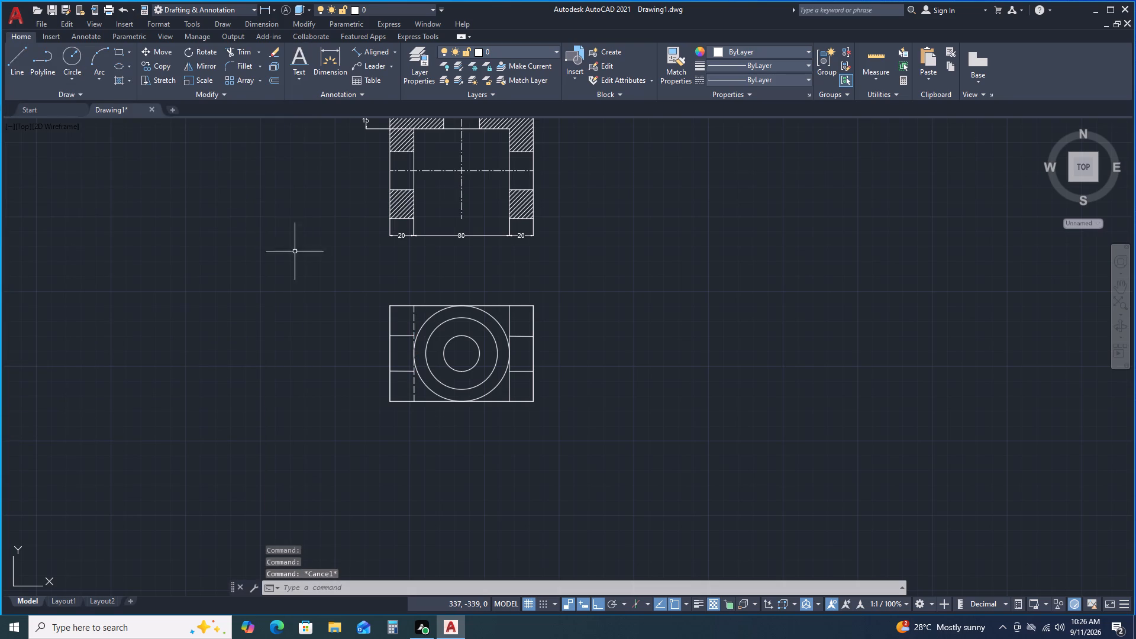
Match the dashed line's properties onto the right inner vertical line and the four short horizontal lines in the top view.
click(686, 73)
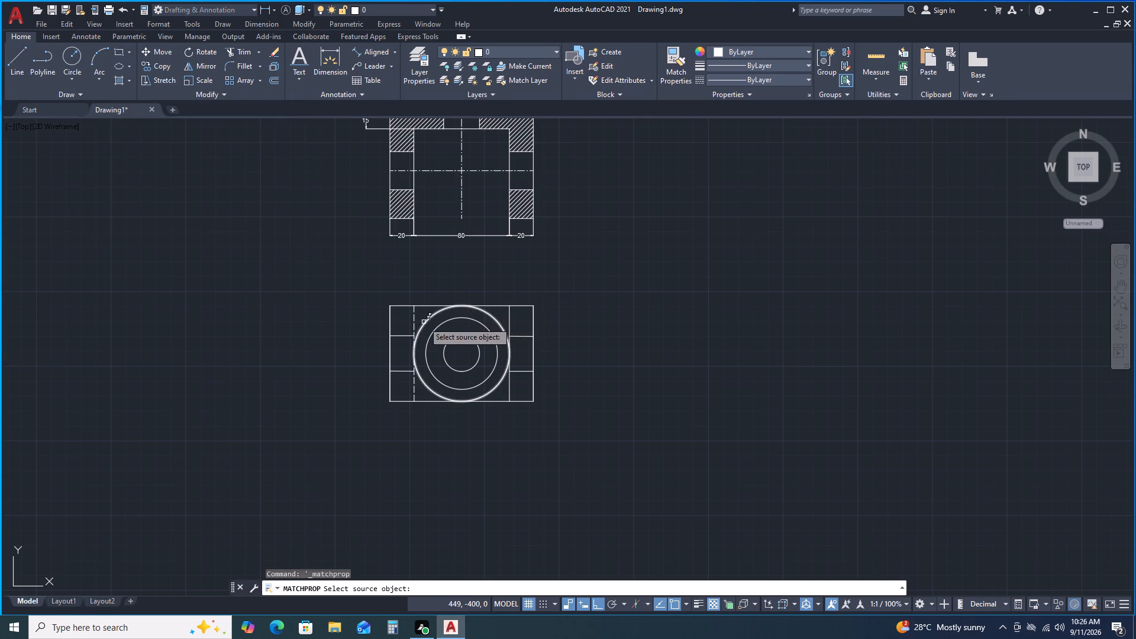
click(413, 324)
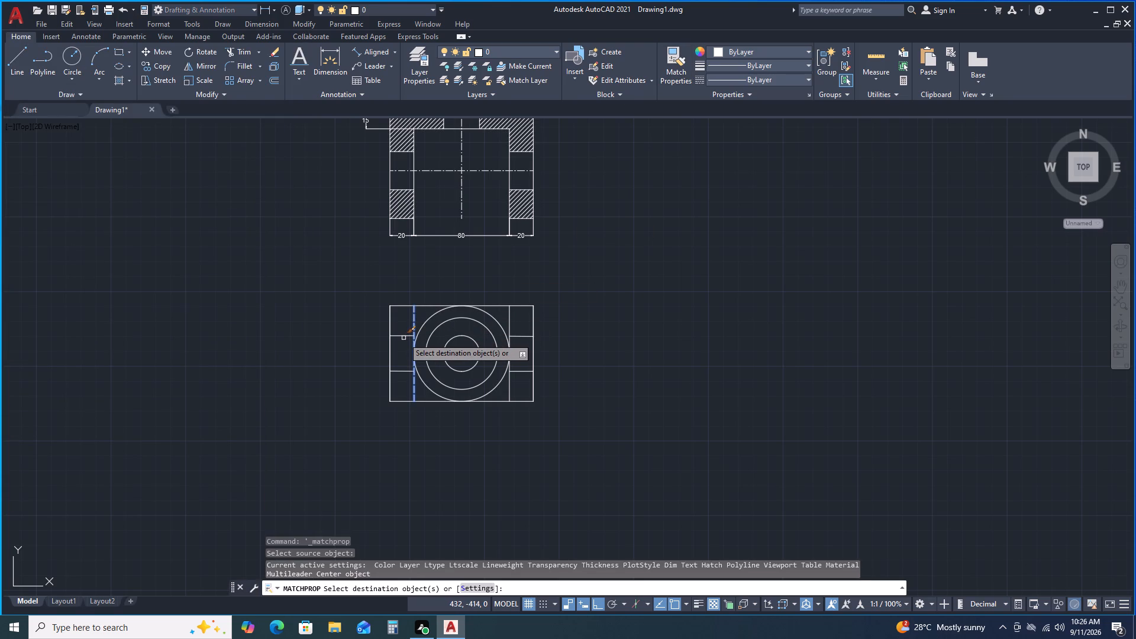
scroll(404, 338, up, 1)
scroll(404, 338, down, 1)
scroll(404, 338, up, 1)
scroll(398, 334, down, 1)
scroll(398, 334, up, 2)
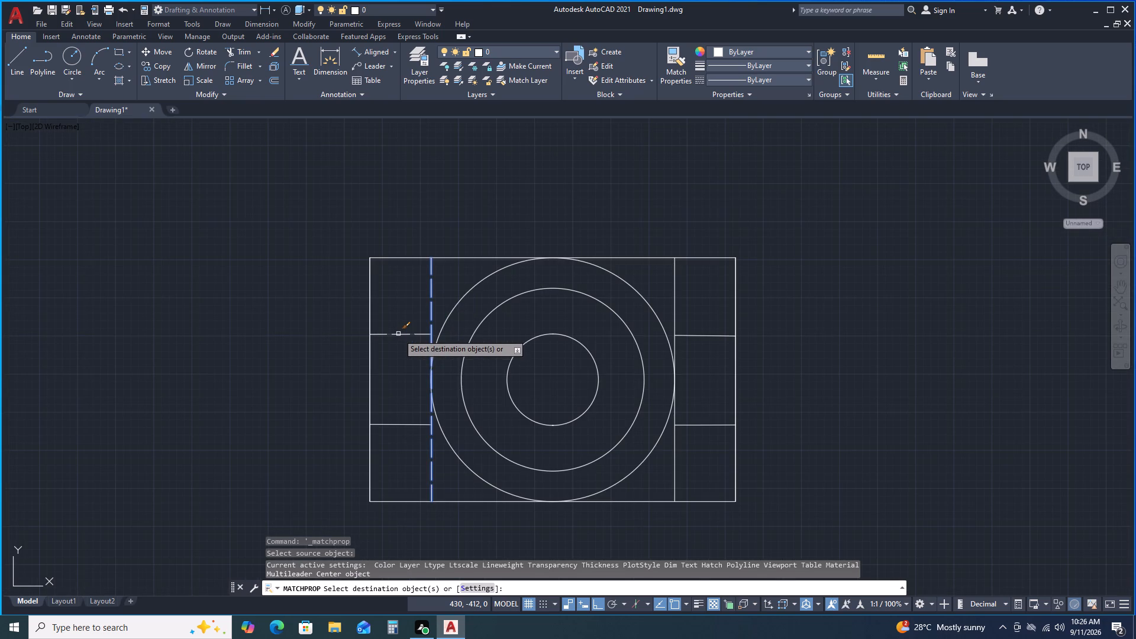
click(398, 334)
click(410, 424)
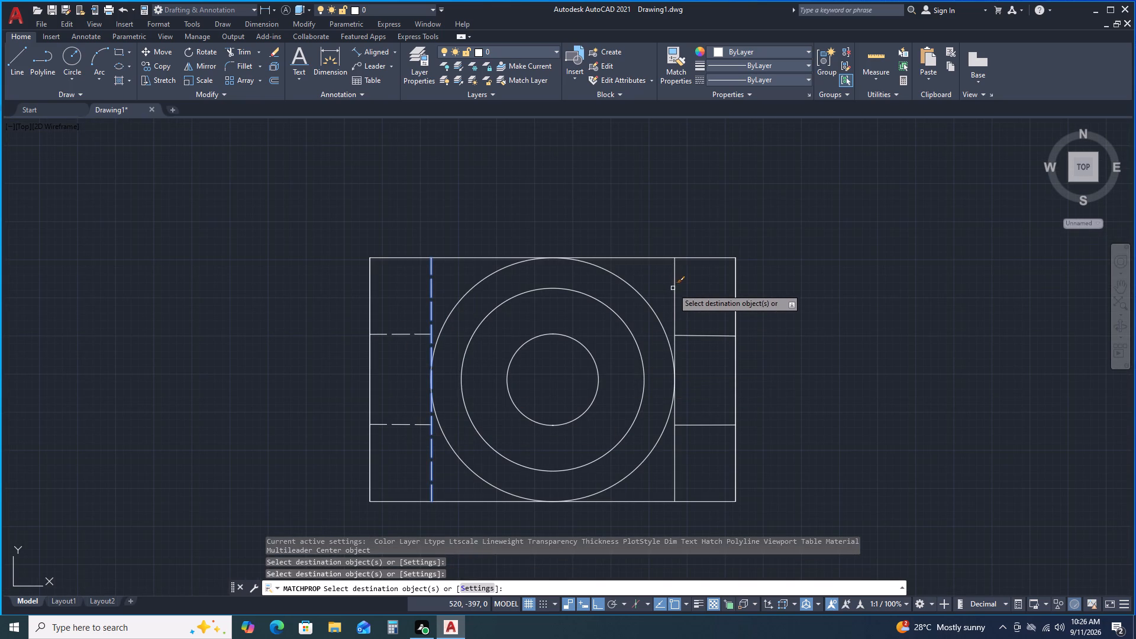
click(675, 298)
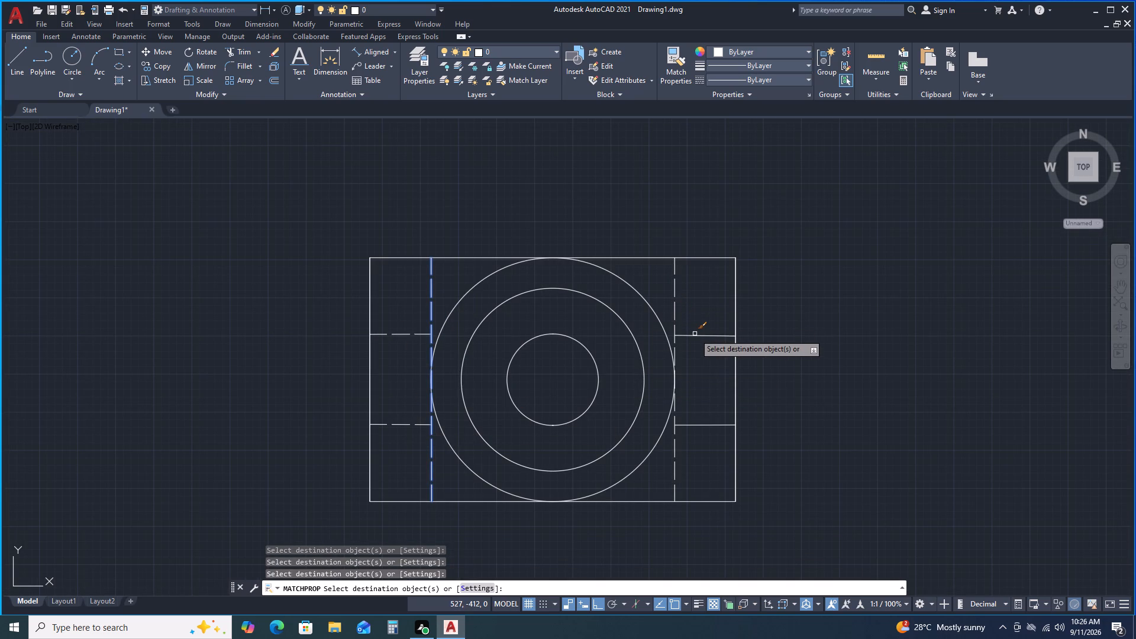
click(689, 336)
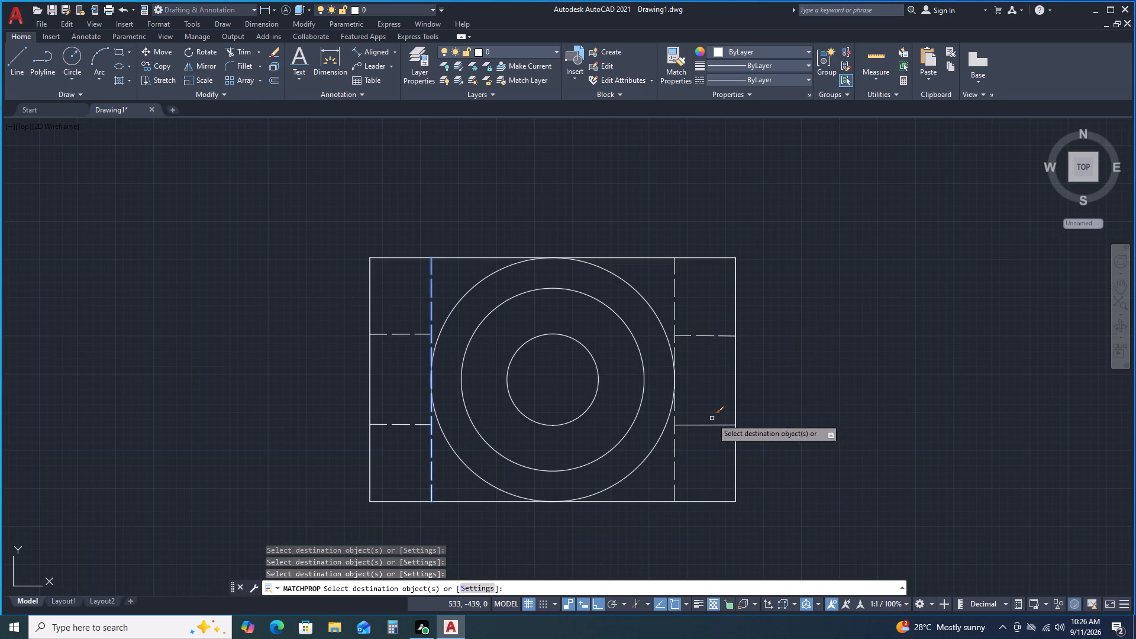
click(696, 426)
key(Escape)
Draw a vertical line about 101 mm long through the circles' centre, extending about 10 mm beyond the rectangle's top and bottom edges.
scroll(693, 398, down, 1)
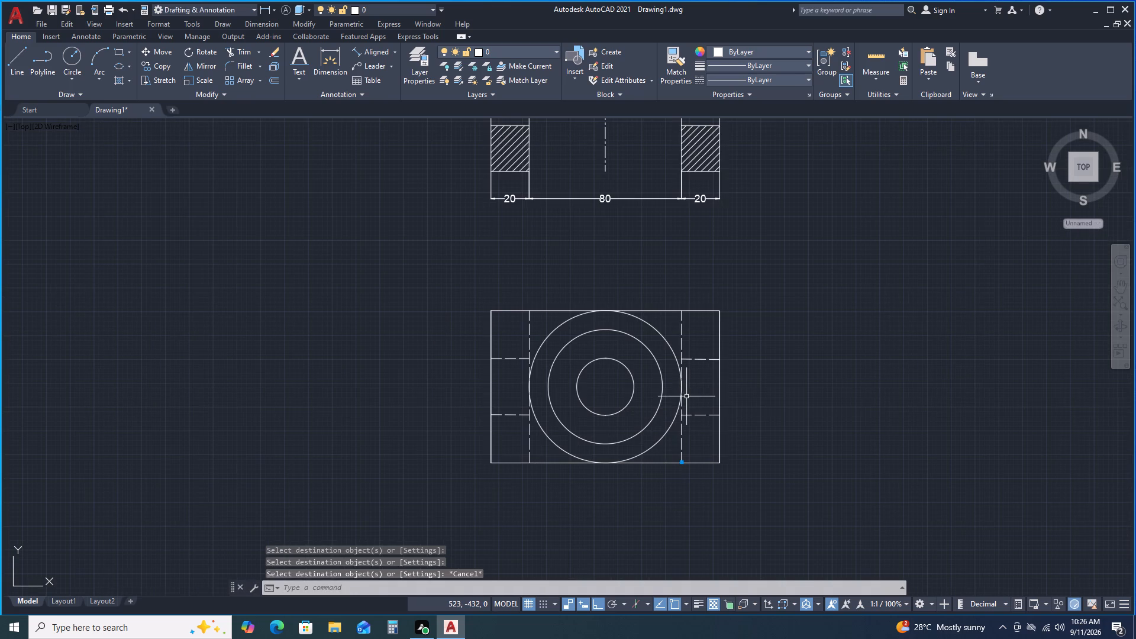
scroll(686, 396, down, 1)
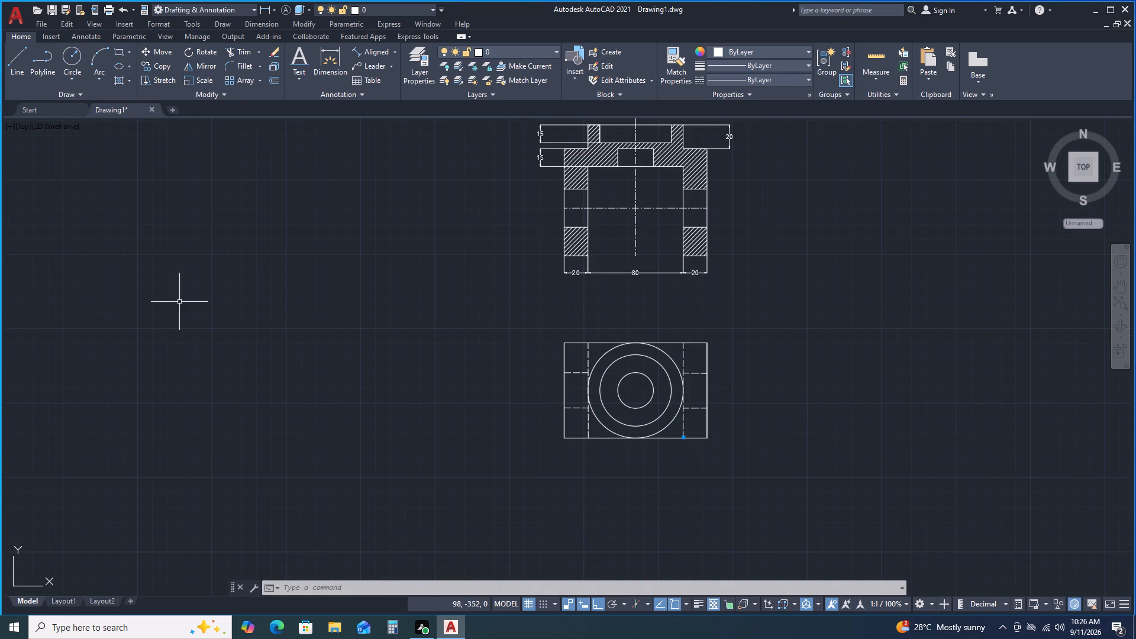
click(11, 60)
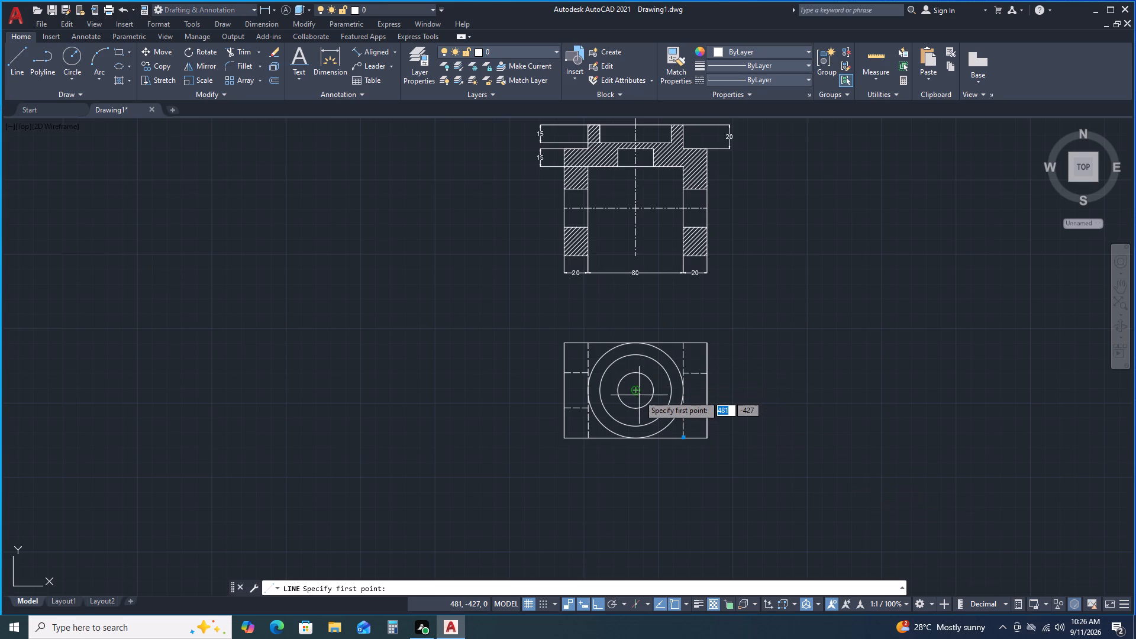
click(636, 330)
click(637, 451)
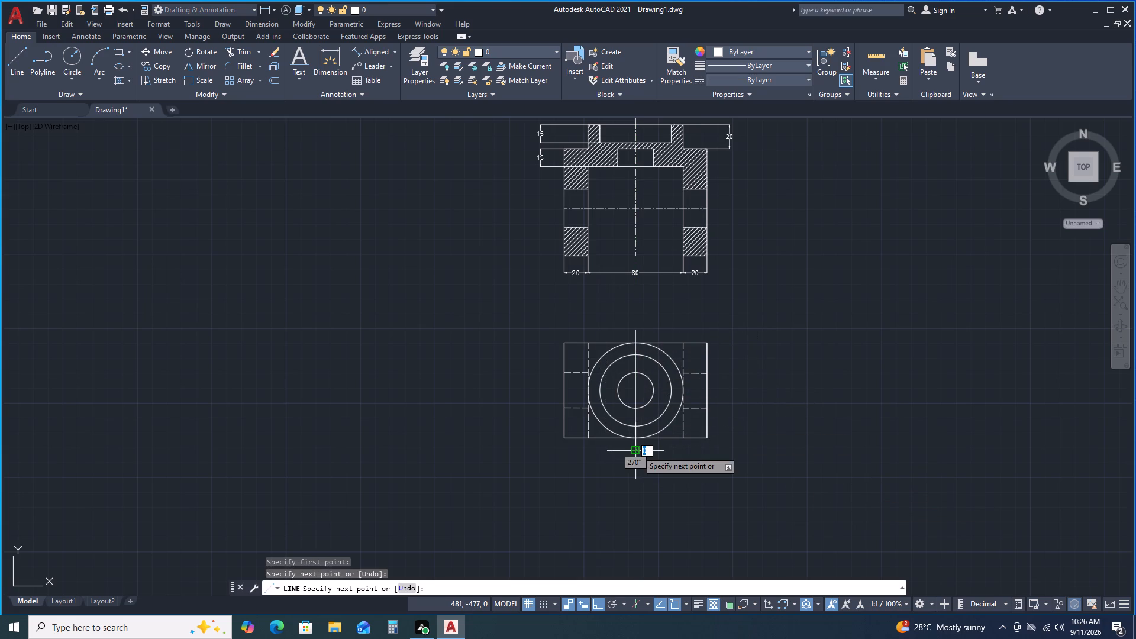
key(space)
Draw a horizontal line about 142 mm long through the top view circles' centre, extending beyond both short sides of the rectangle.
key(space)
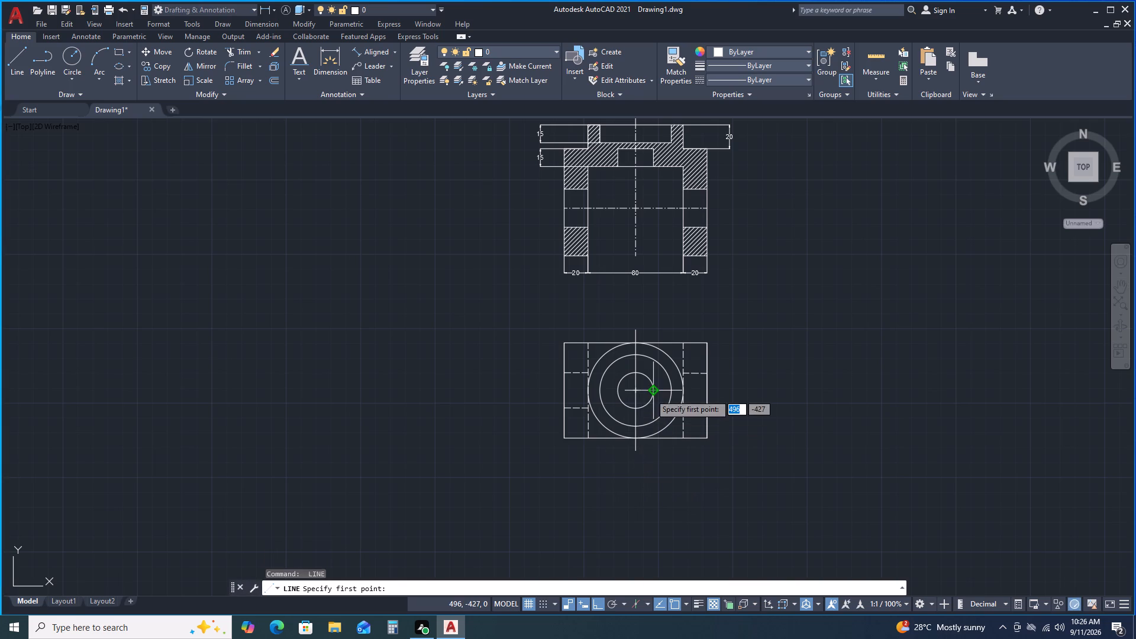
click(556, 392)
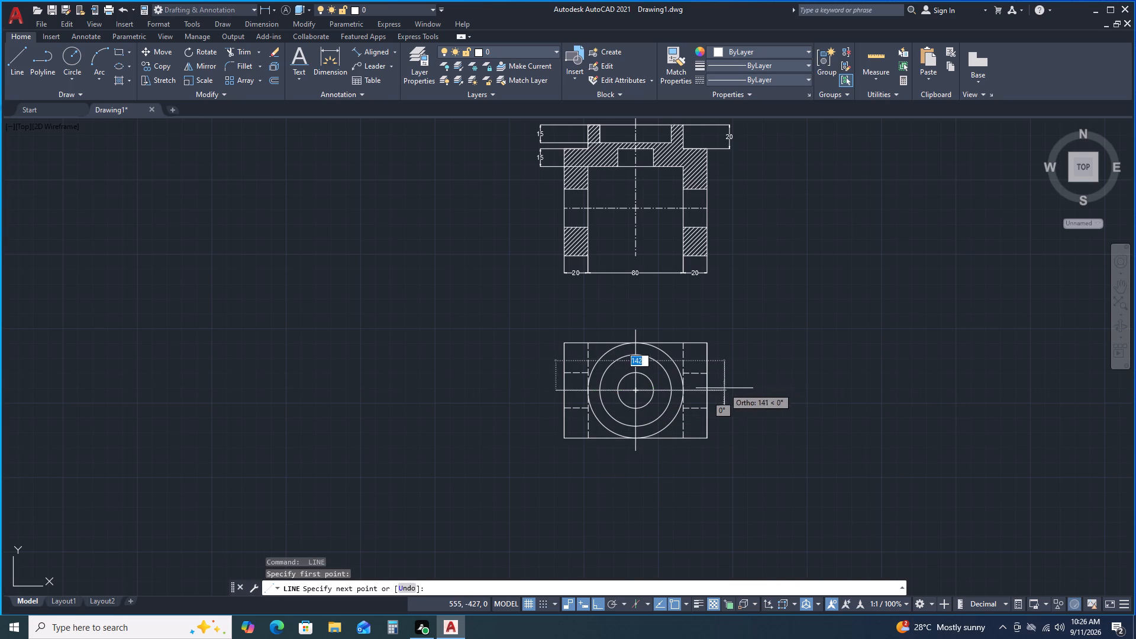
click(727, 389)
key(space)
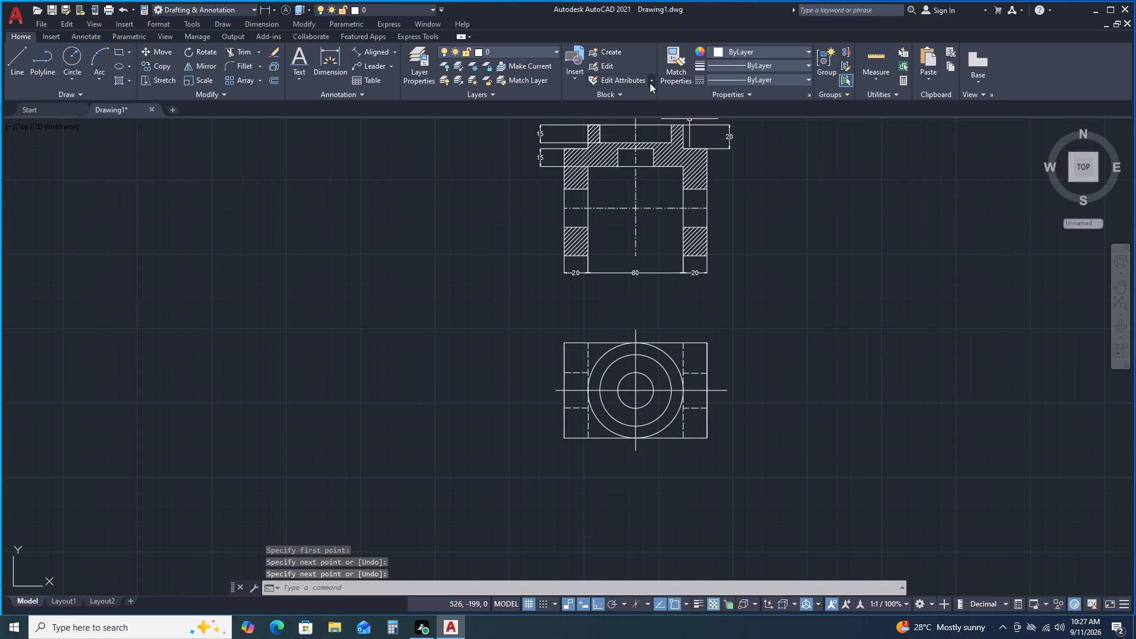
Match the front view's vertical centre line properties onto the vertical and horizontal lines crossing at the top view circles' centre.
click(678, 75)
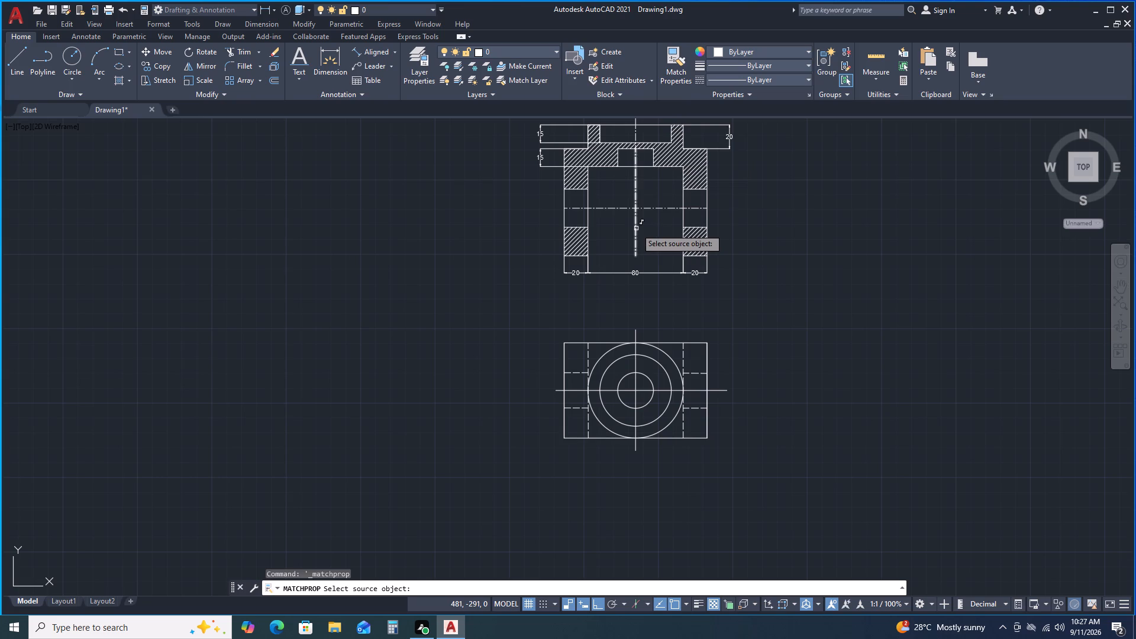
click(636, 228)
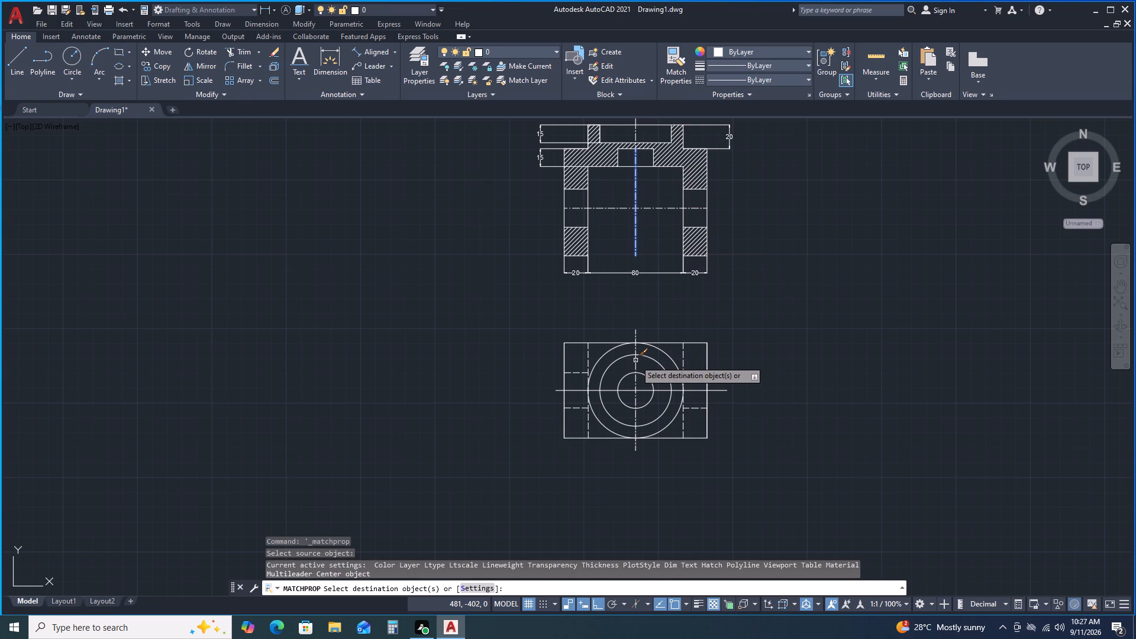
click(635, 360)
click(625, 389)
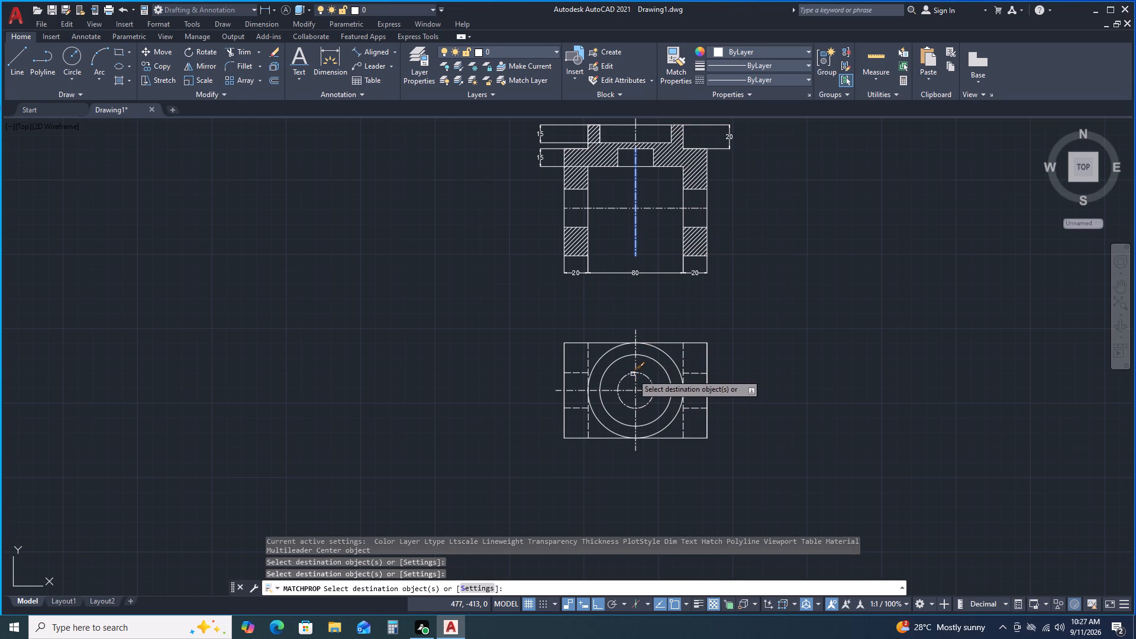
key(space)
scroll(707, 315, up, 1)
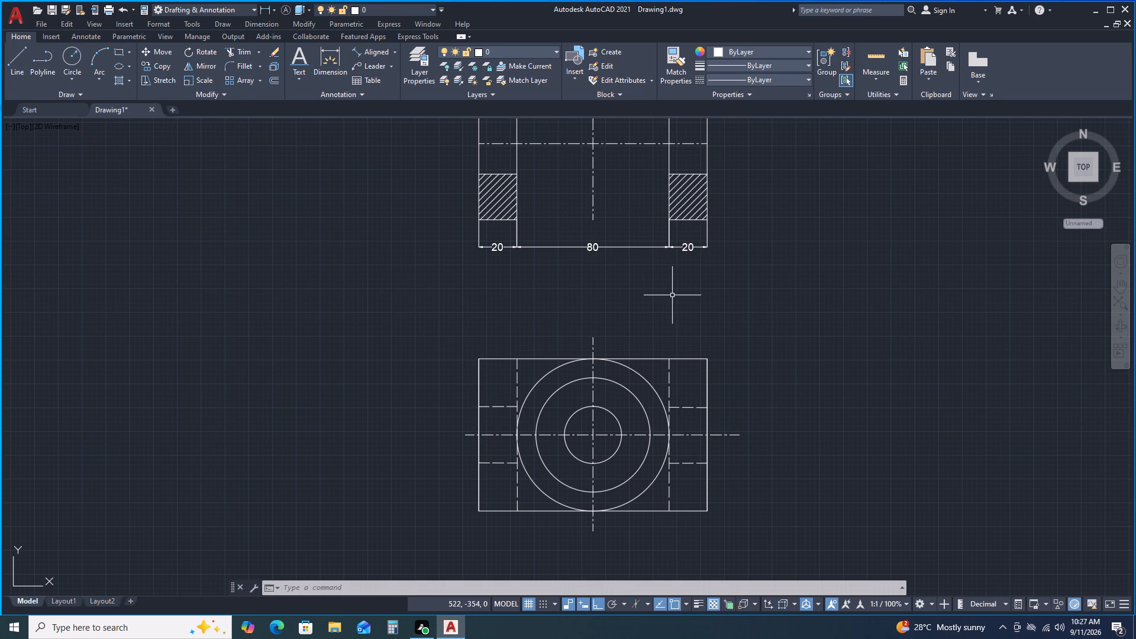
Dimension the top view rectangle's overall length below it and its overall width beside its right edge.
scroll(689, 284, down, 1)
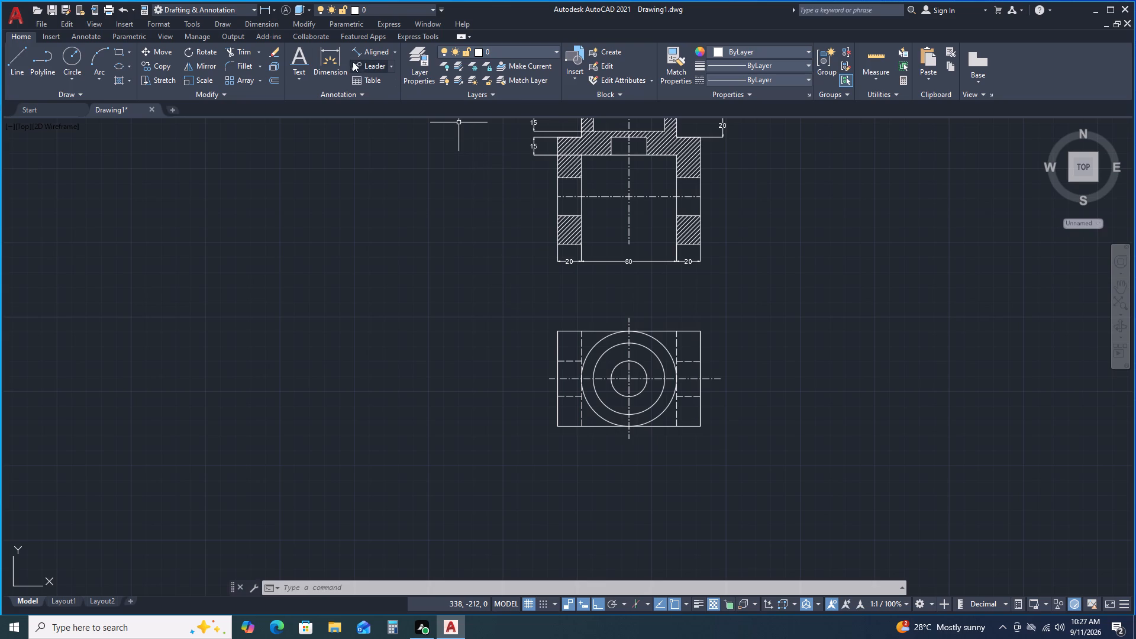
click(322, 56)
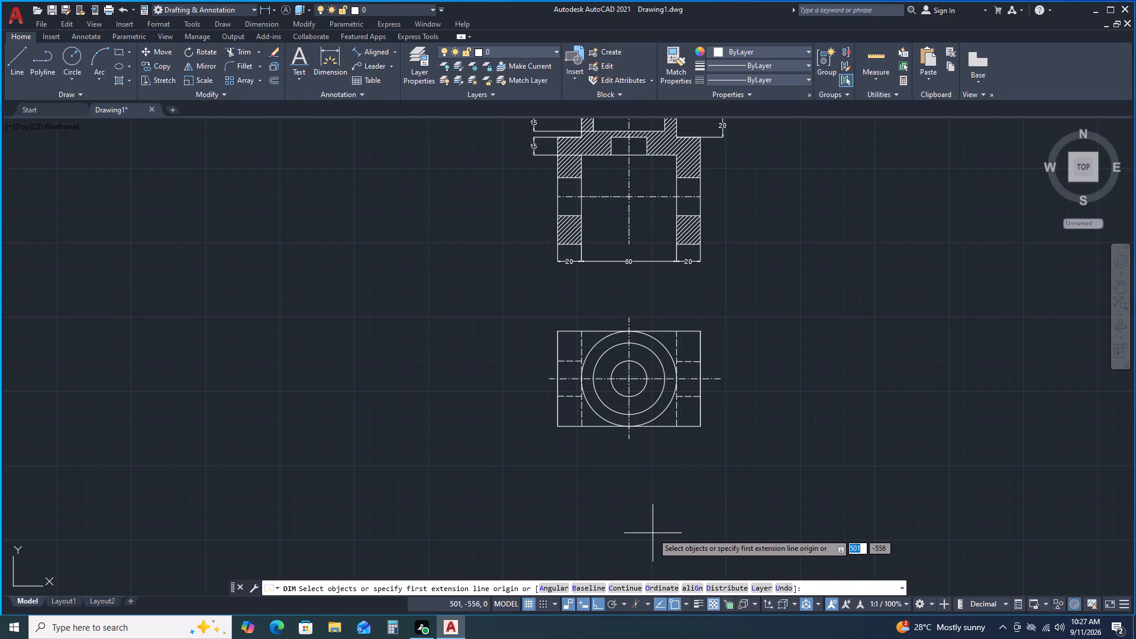
scroll(653, 533, up, 1)
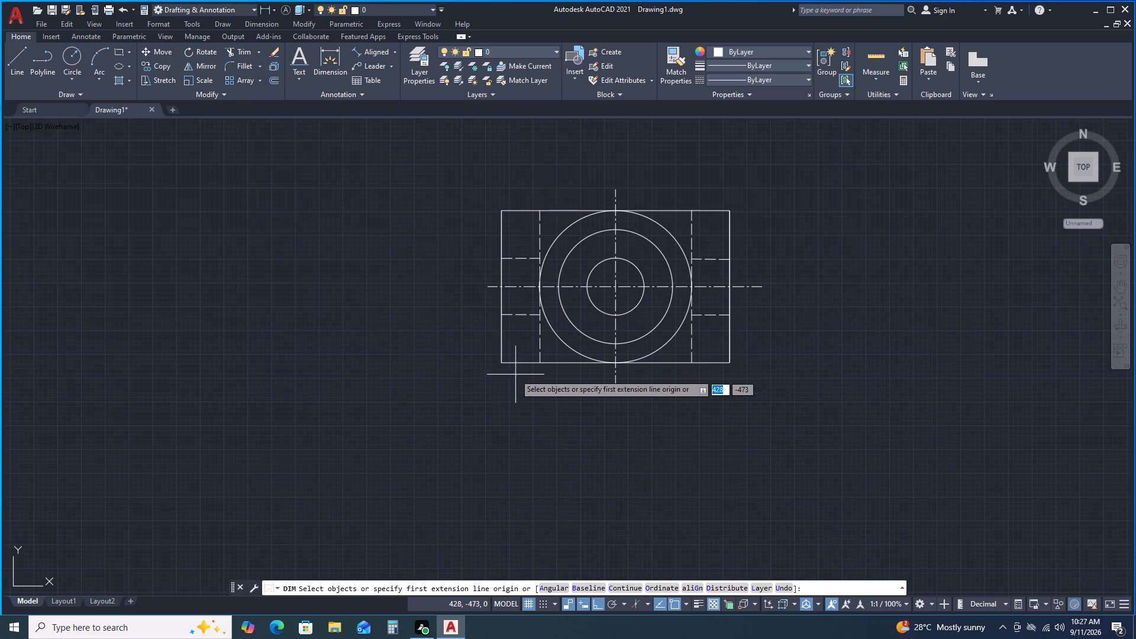
click(502, 365)
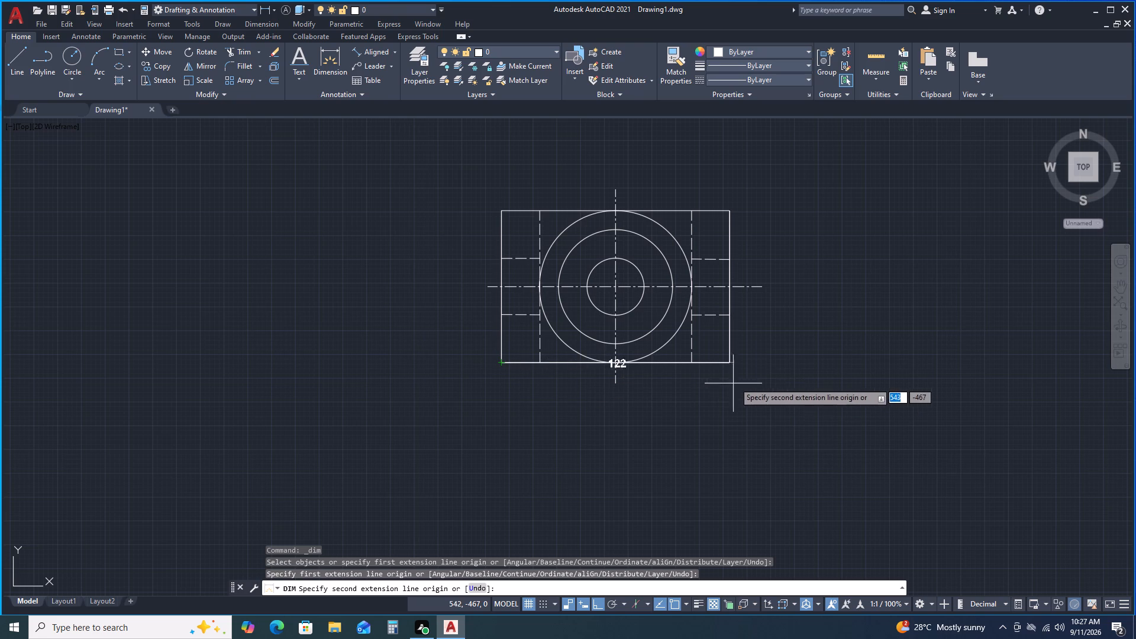
click(729, 364)
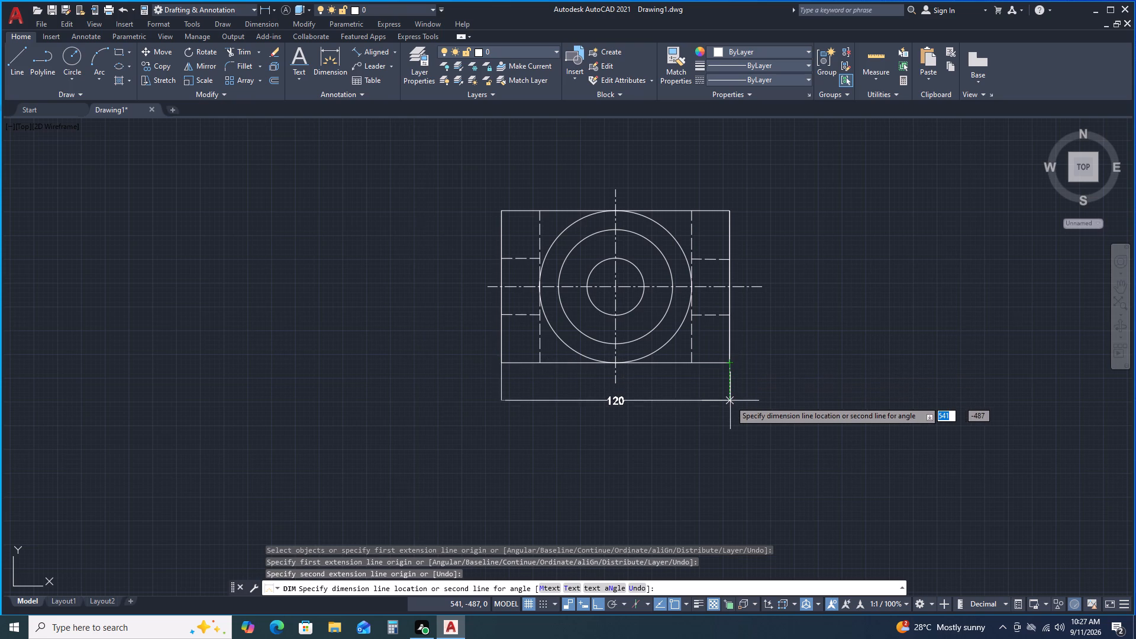
click(730, 405)
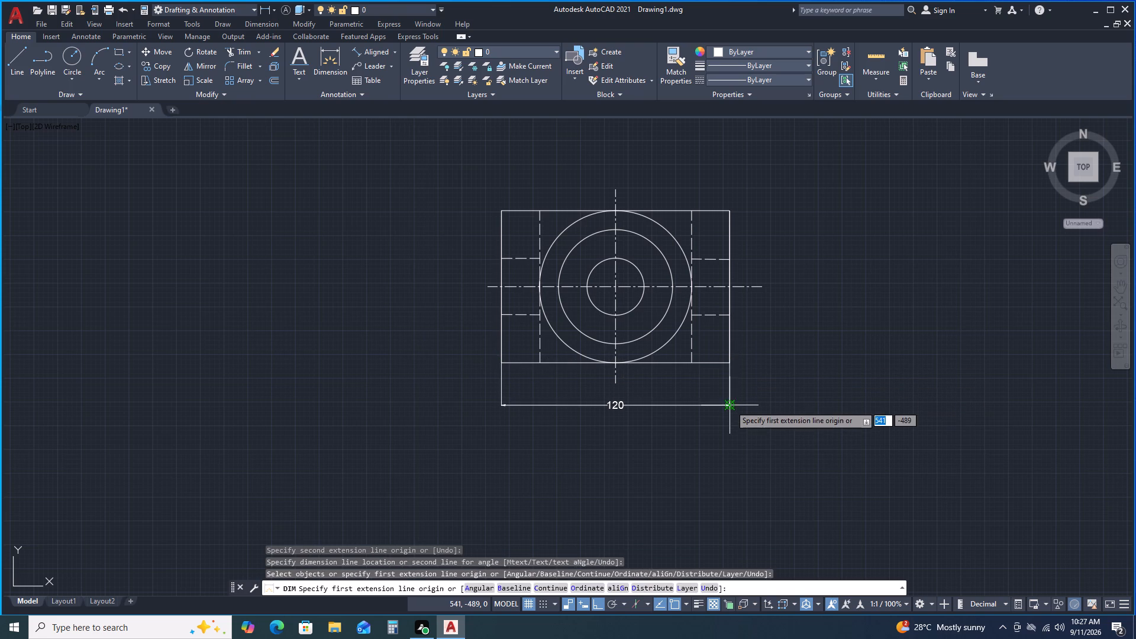
click(730, 364)
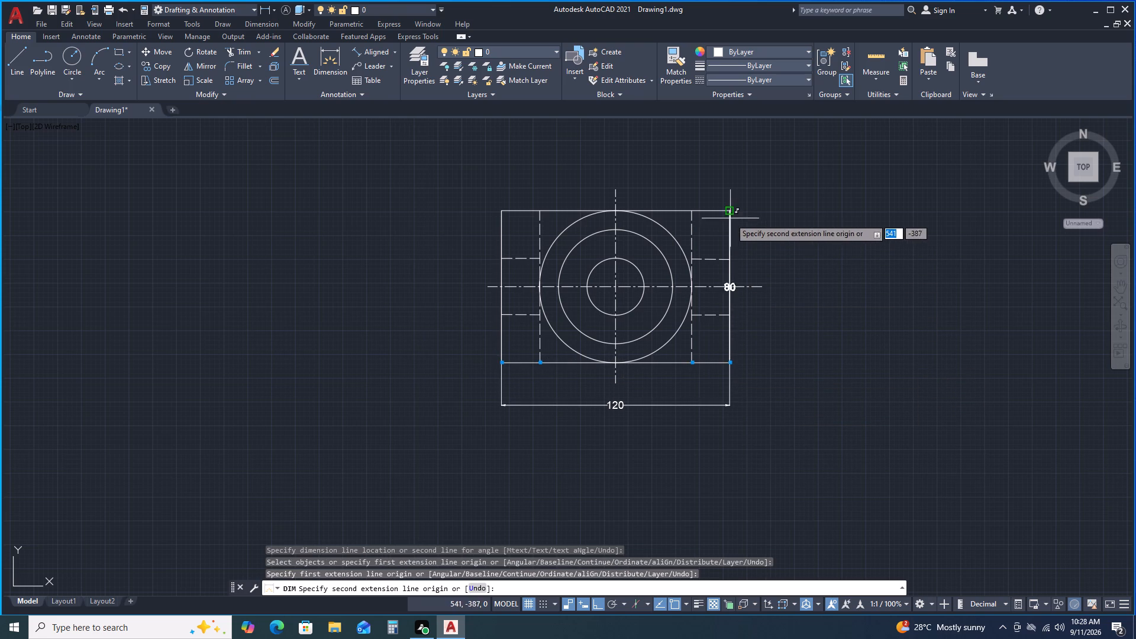
click(727, 209)
click(786, 238)
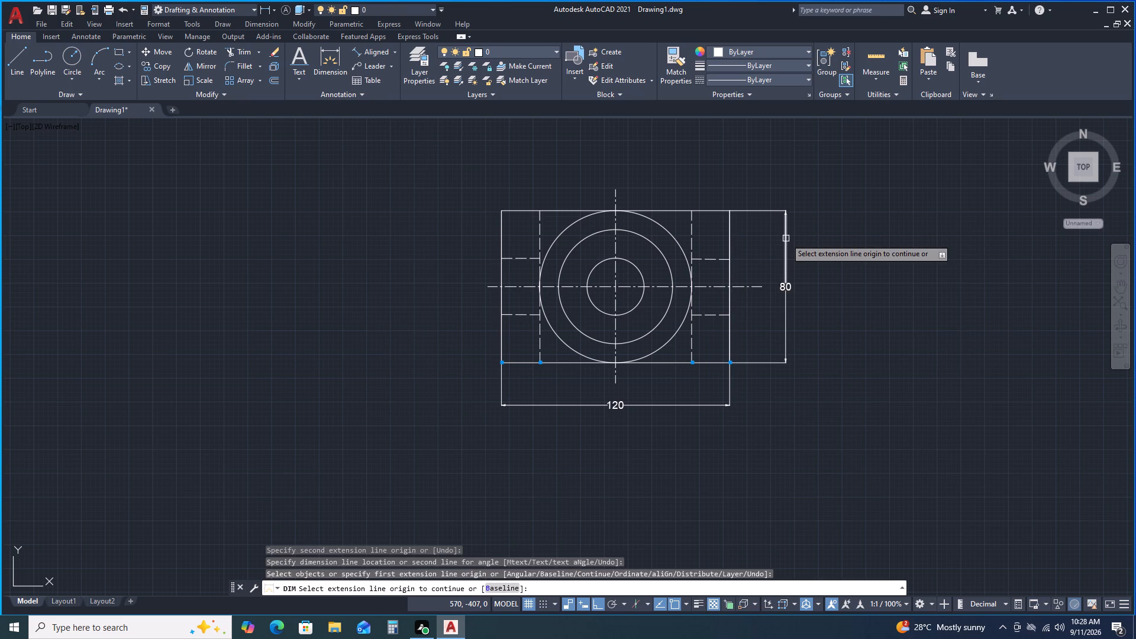
Add diameter dimensions to the inner, middle and outer circles of the top view, placing their text beyond the rectangle's left edge.
click(598, 307)
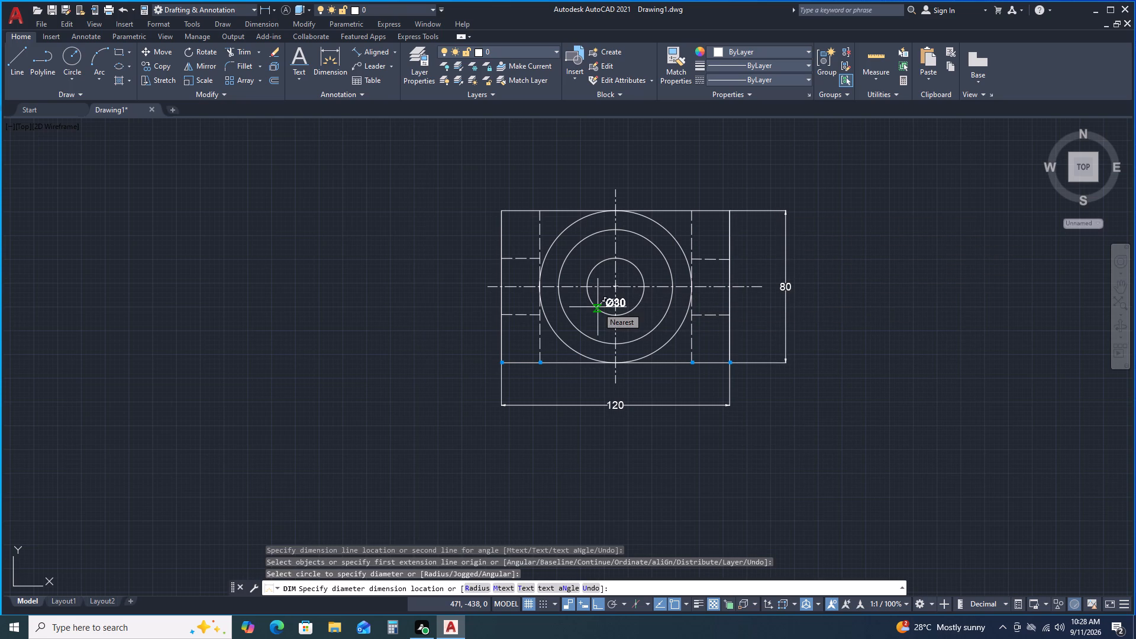
click(456, 359)
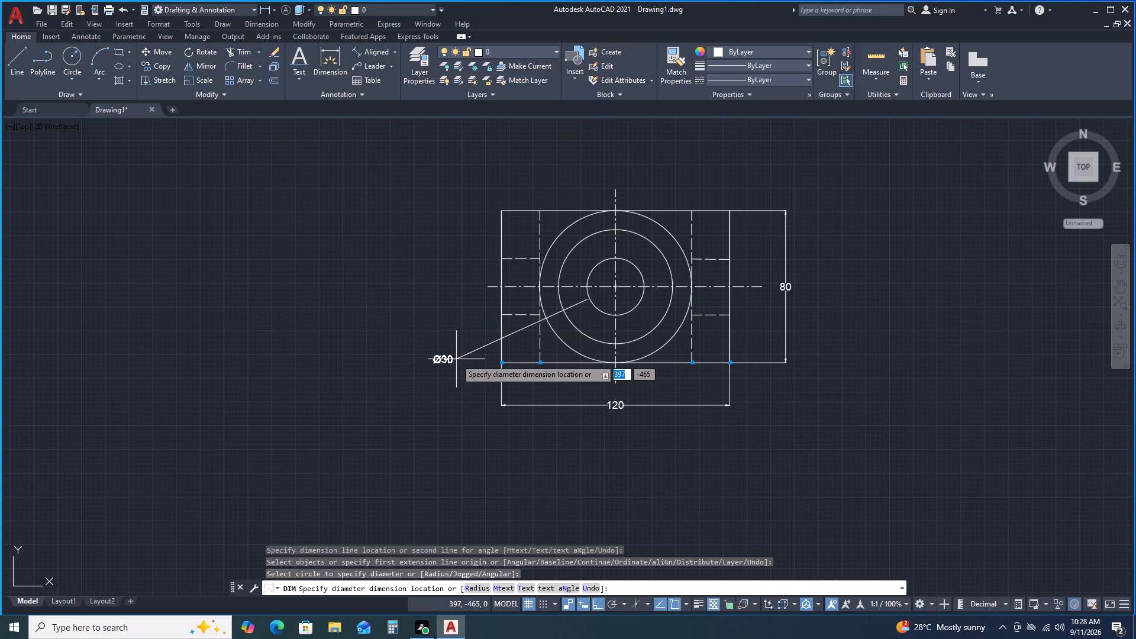
click(561, 296)
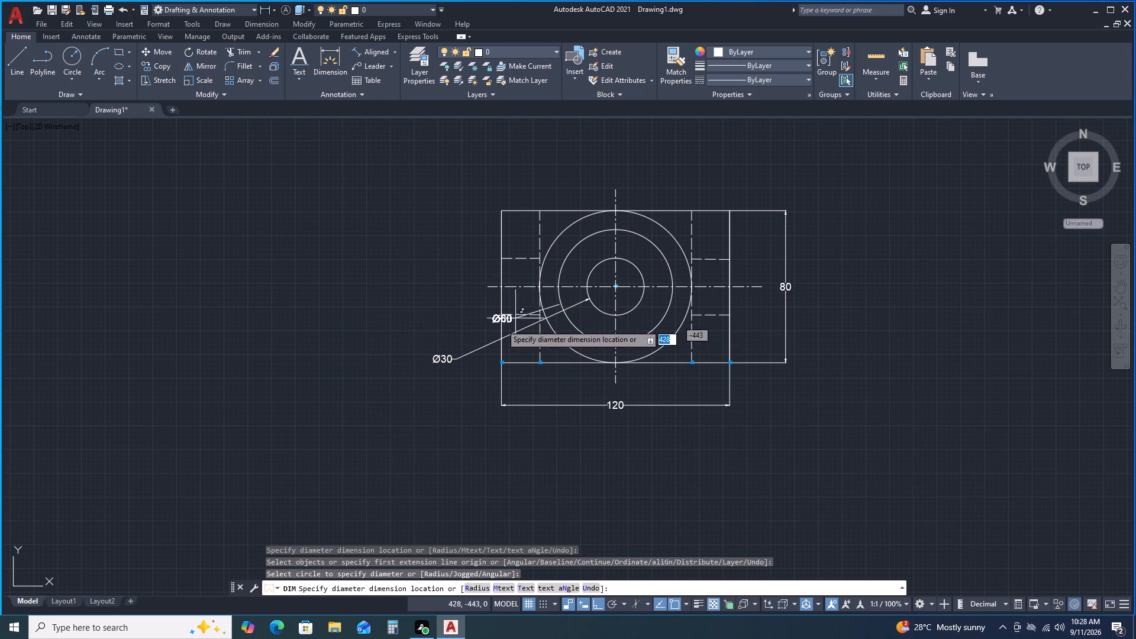
click(450, 322)
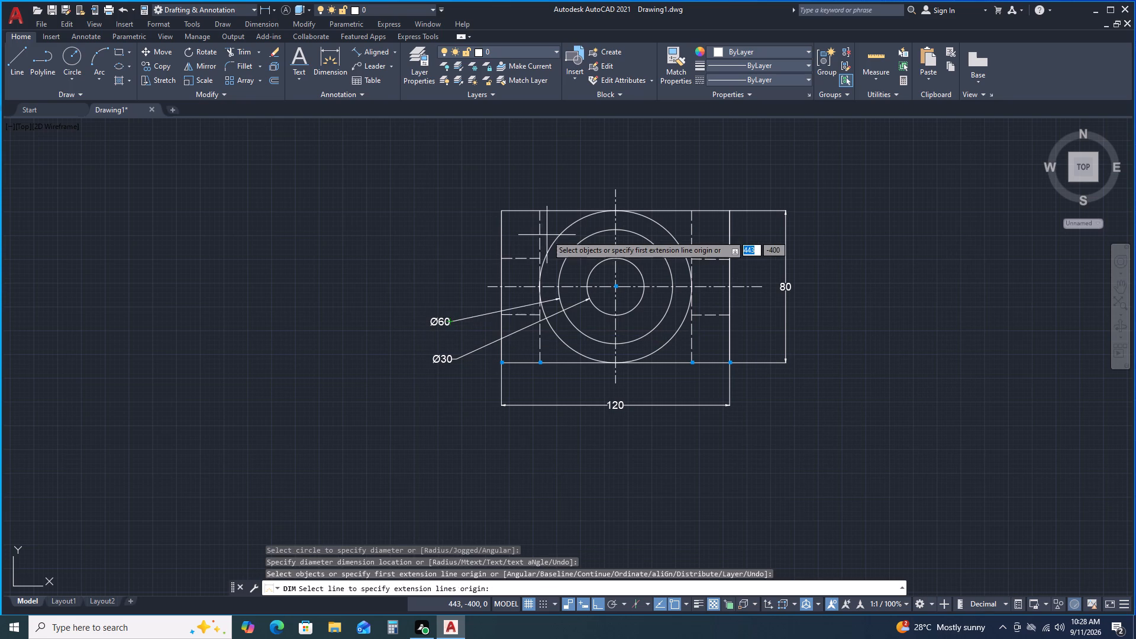
click(553, 239)
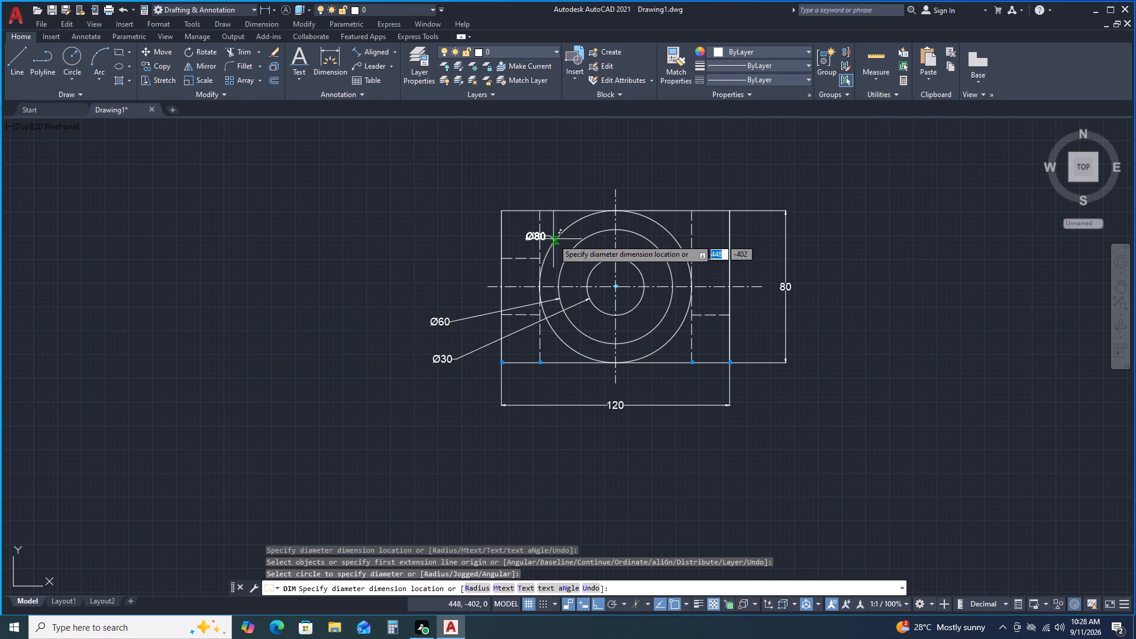
click(448, 200)
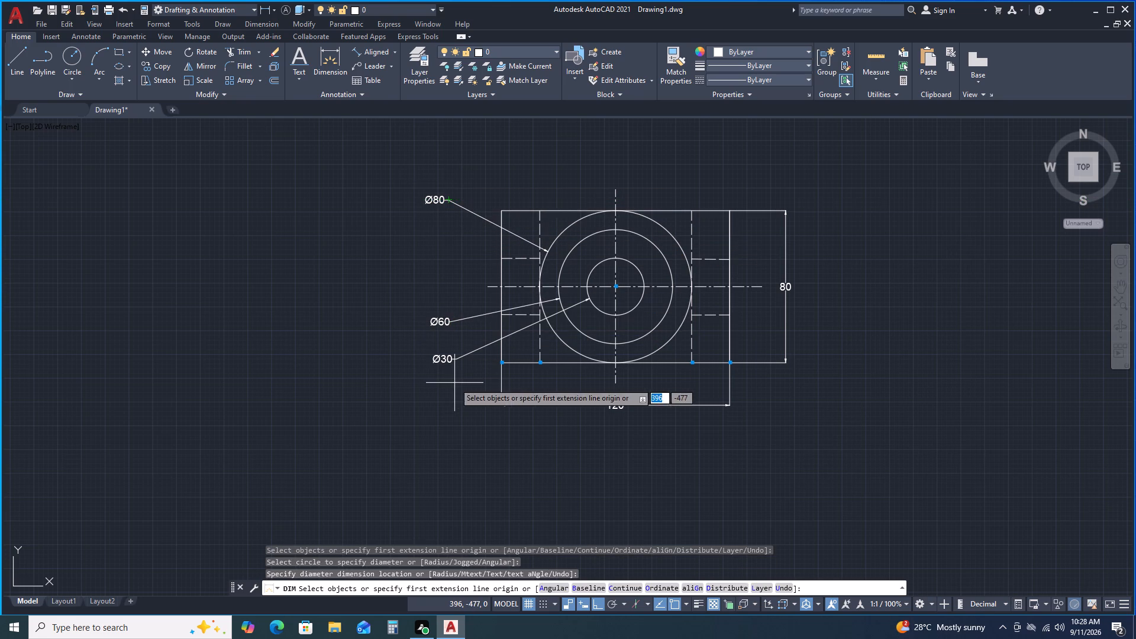
click(454, 383)
key(Escape)
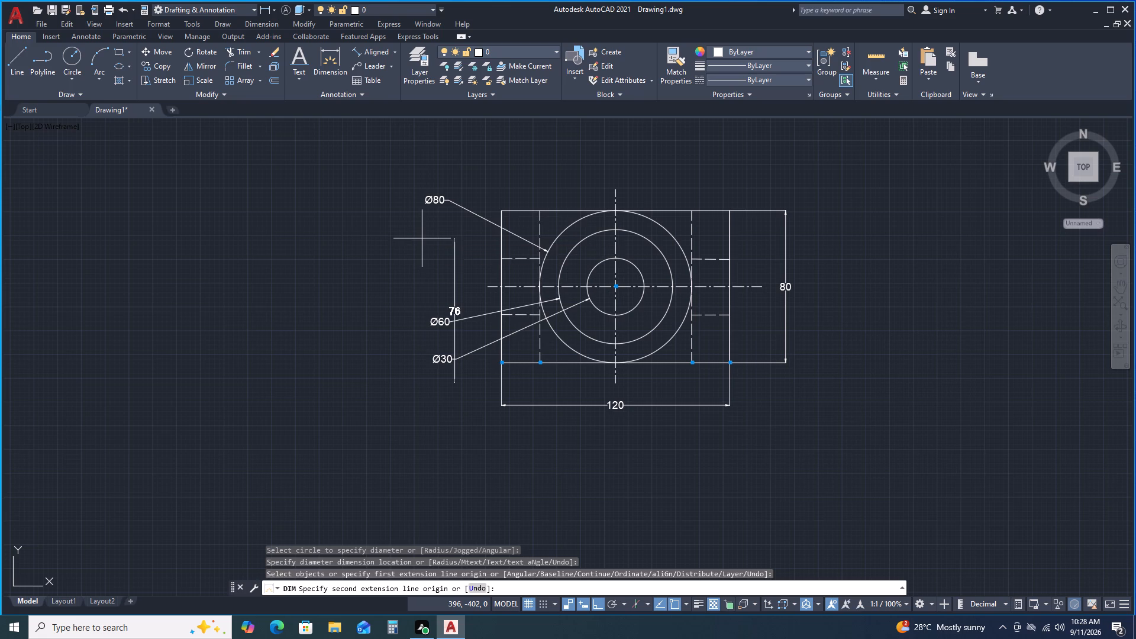
key(Escape)
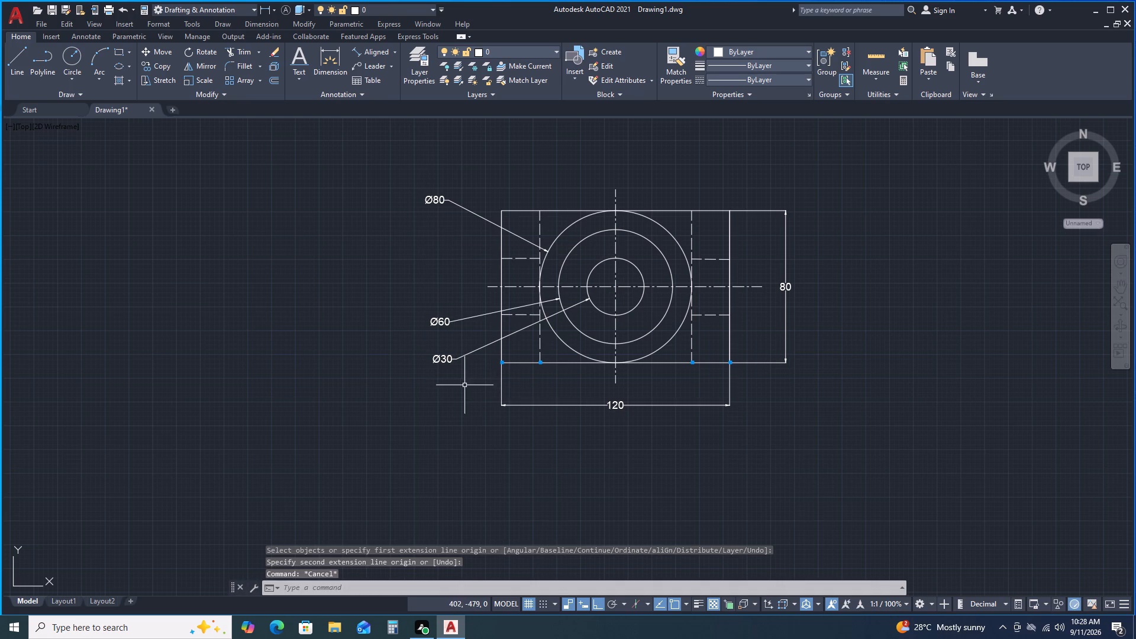
Set the arrow size of the top view's three diameter dimensions to 2.
click(459, 380)
click(429, 181)
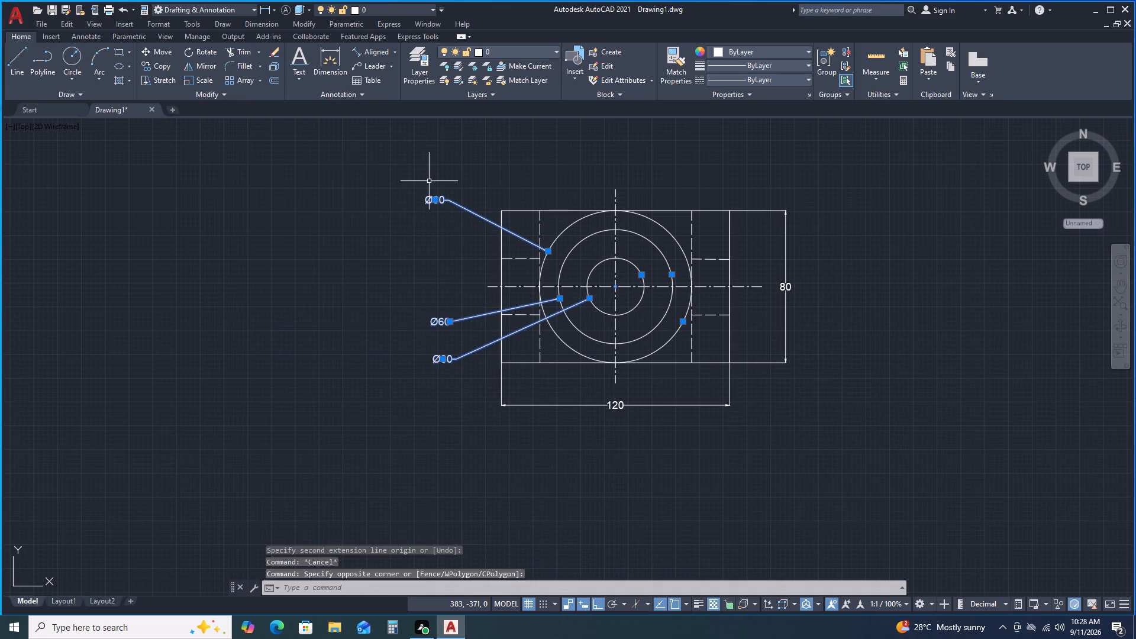
right_click(408, 183)
click(472, 485)
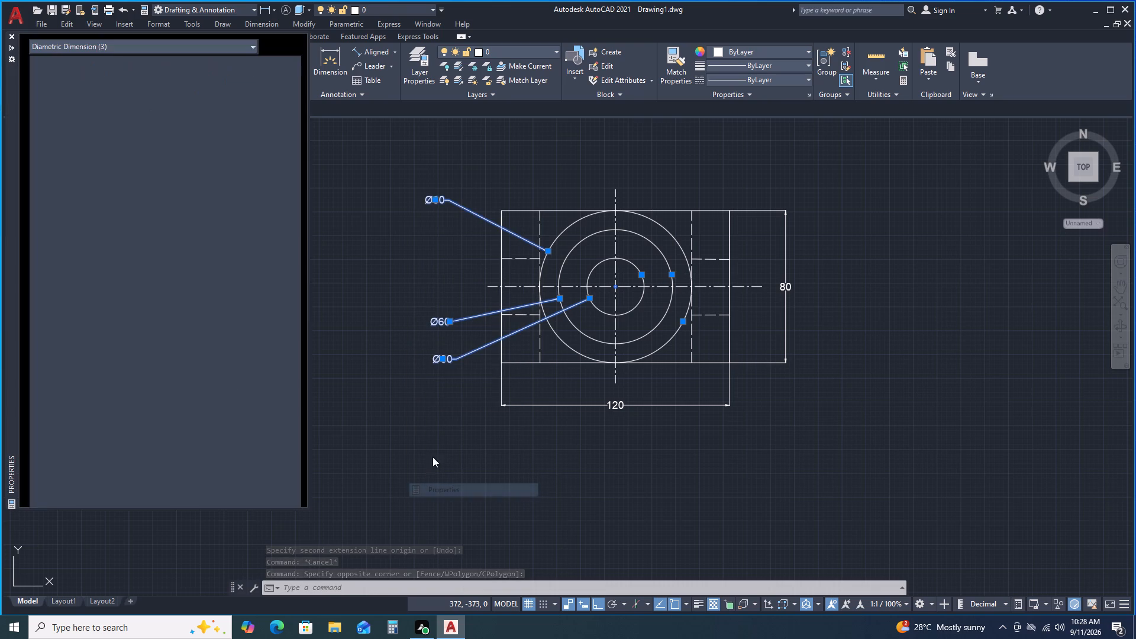
click(179, 269)
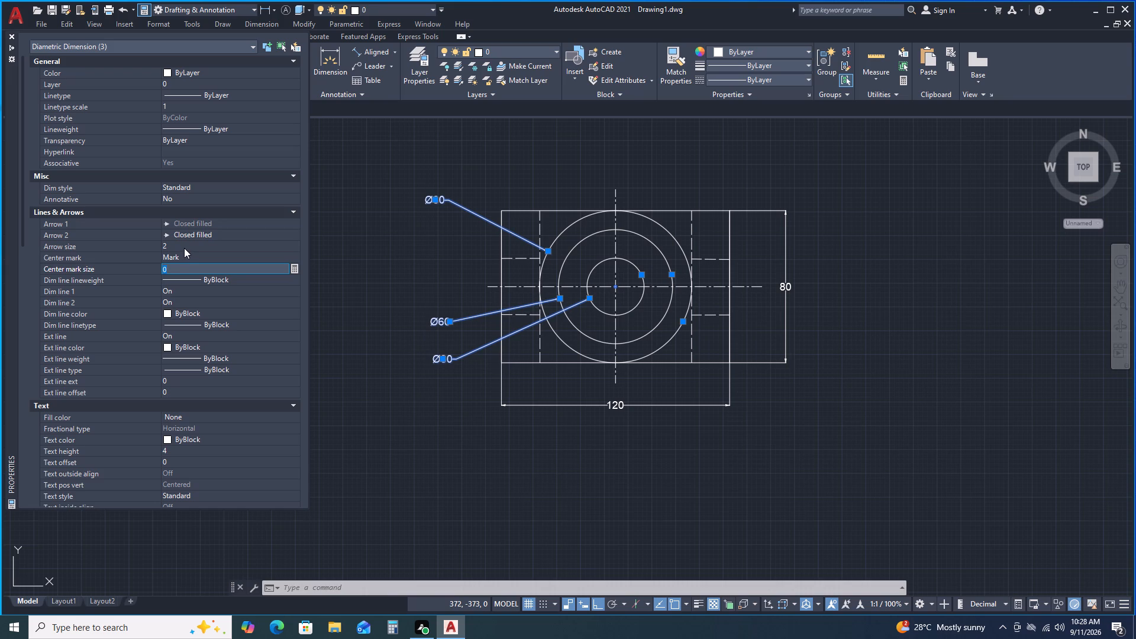
click(184, 248)
key(2)
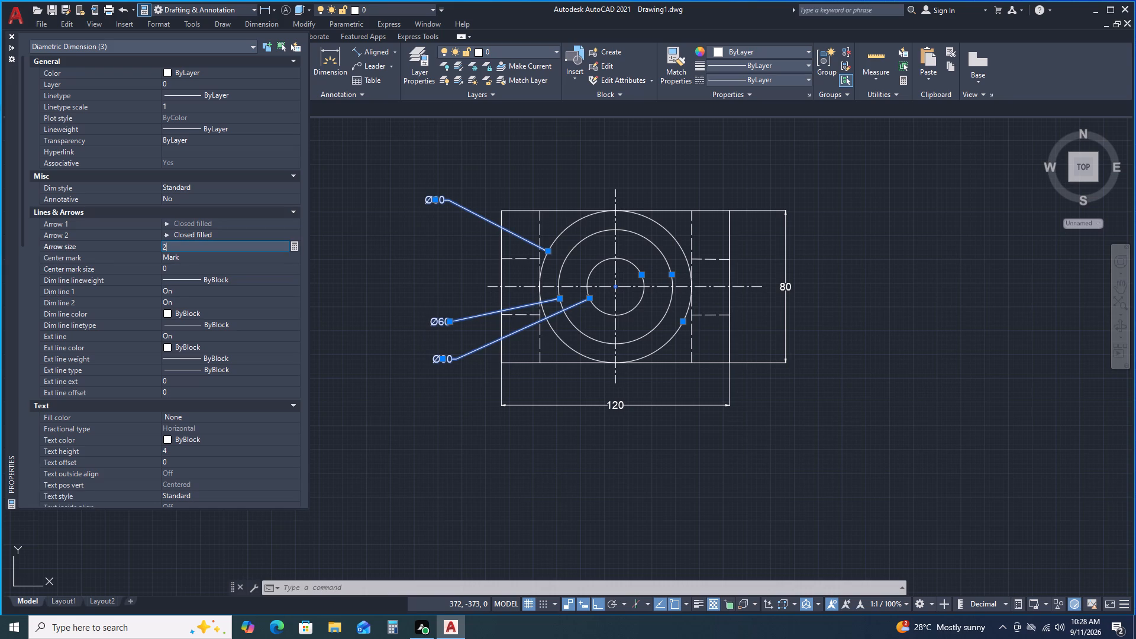
key(Return)
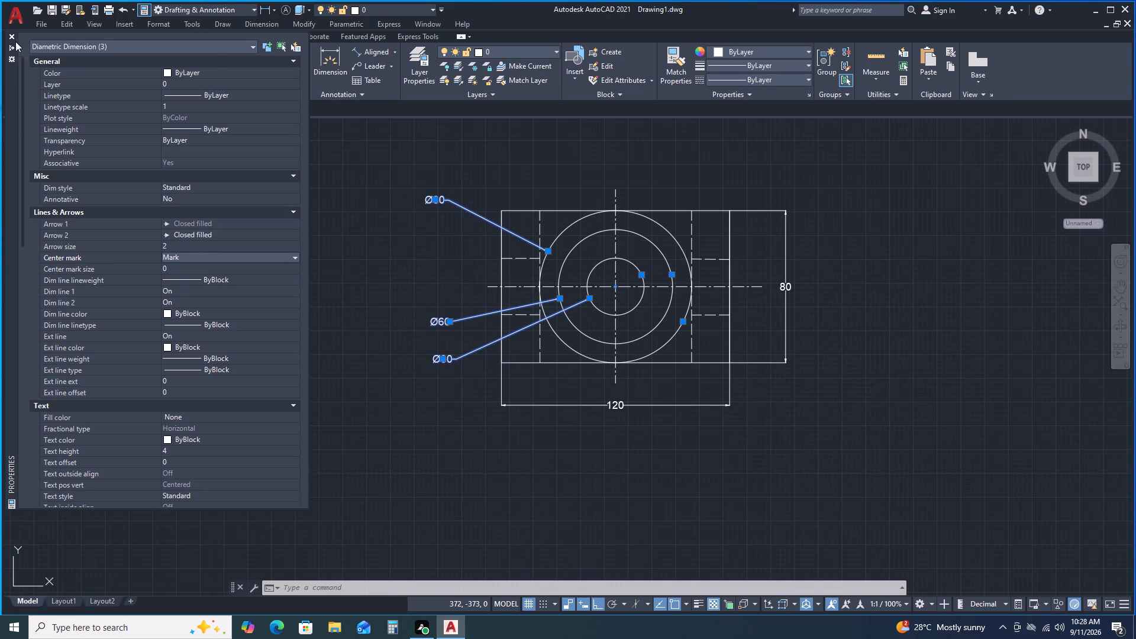
click(9, 35)
key(Escape)
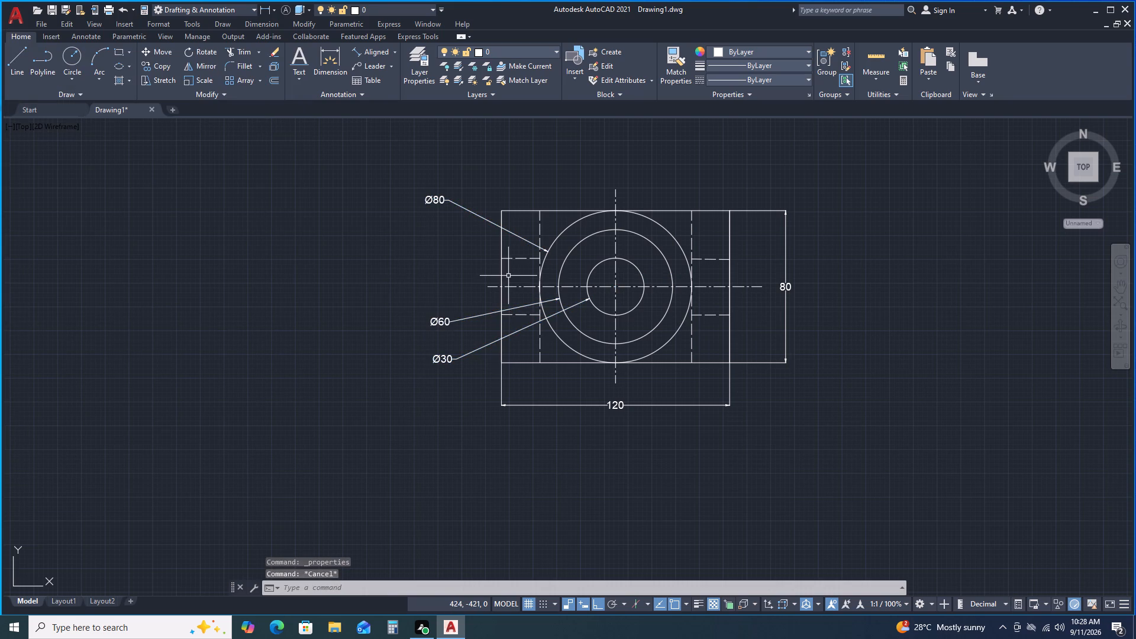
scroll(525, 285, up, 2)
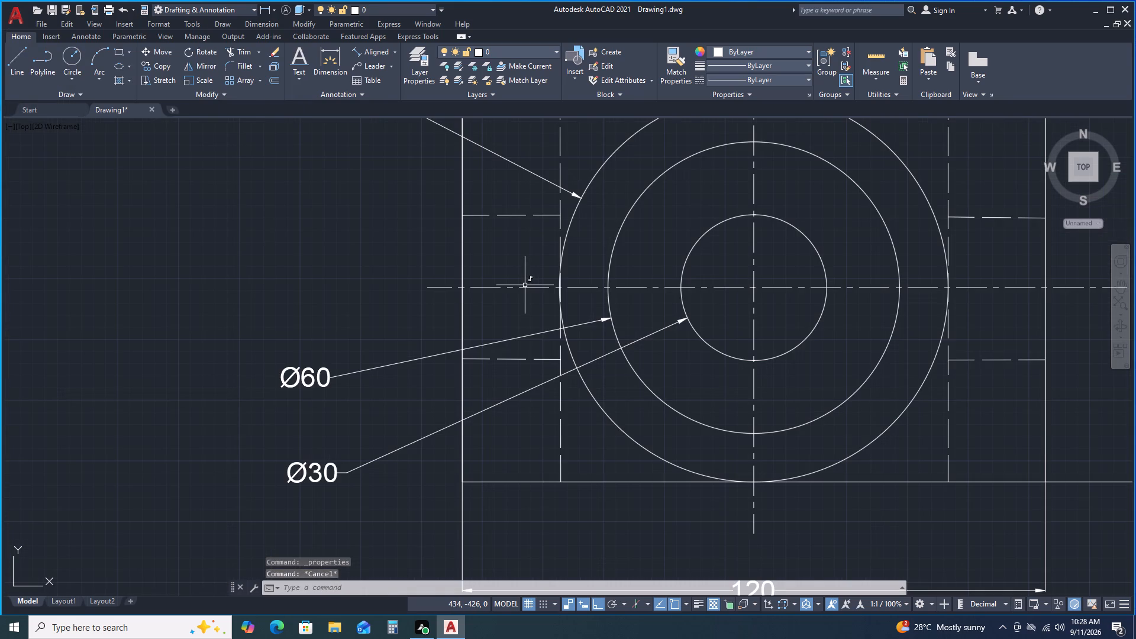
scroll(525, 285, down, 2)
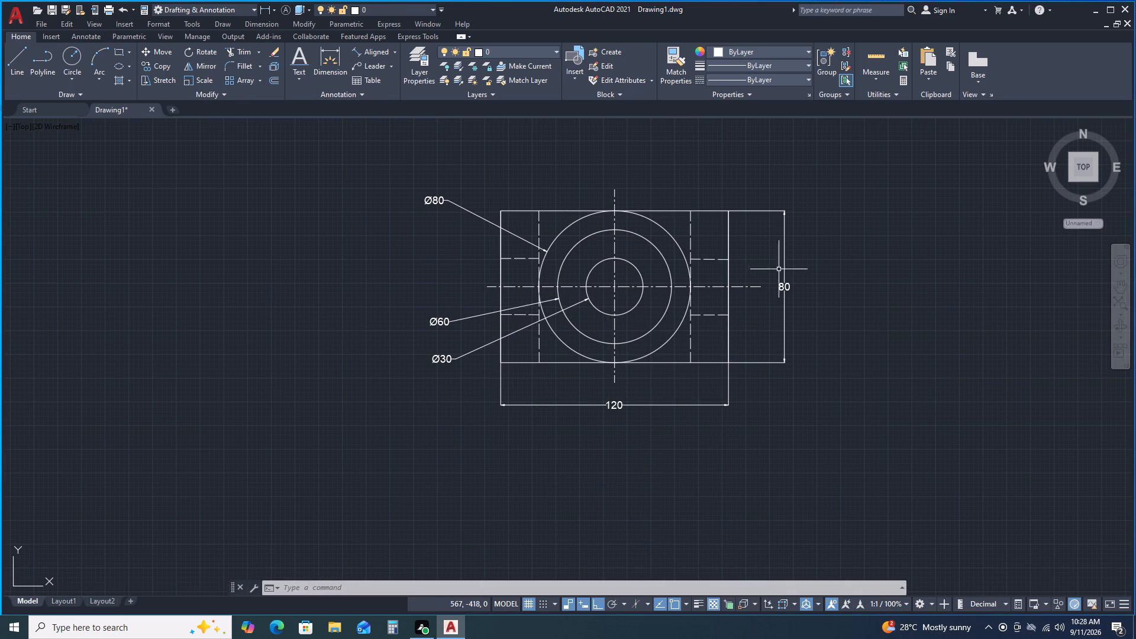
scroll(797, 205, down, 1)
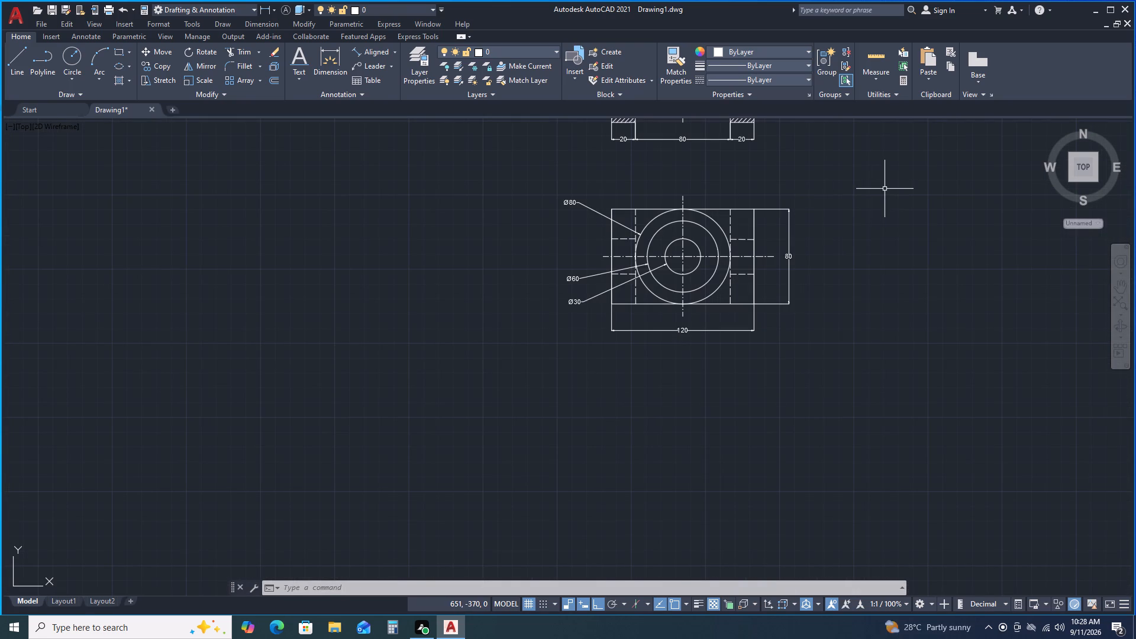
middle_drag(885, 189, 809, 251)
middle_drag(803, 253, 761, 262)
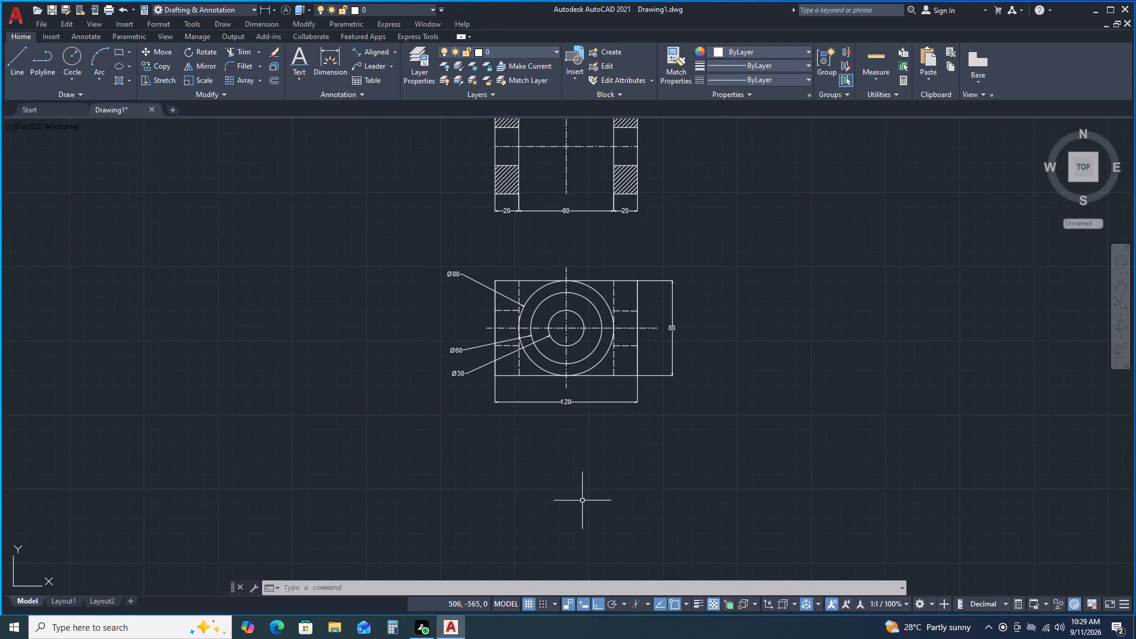
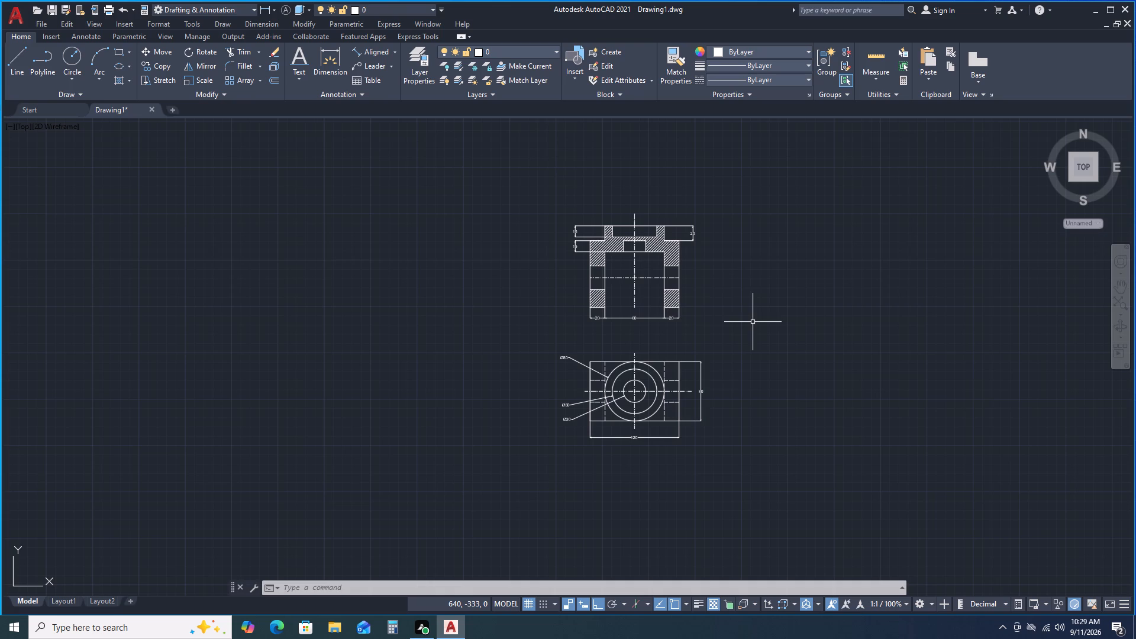
Examine the sectional front view and the dimensioned isometric view of the bracket.
scroll(744, 299, up, 2)
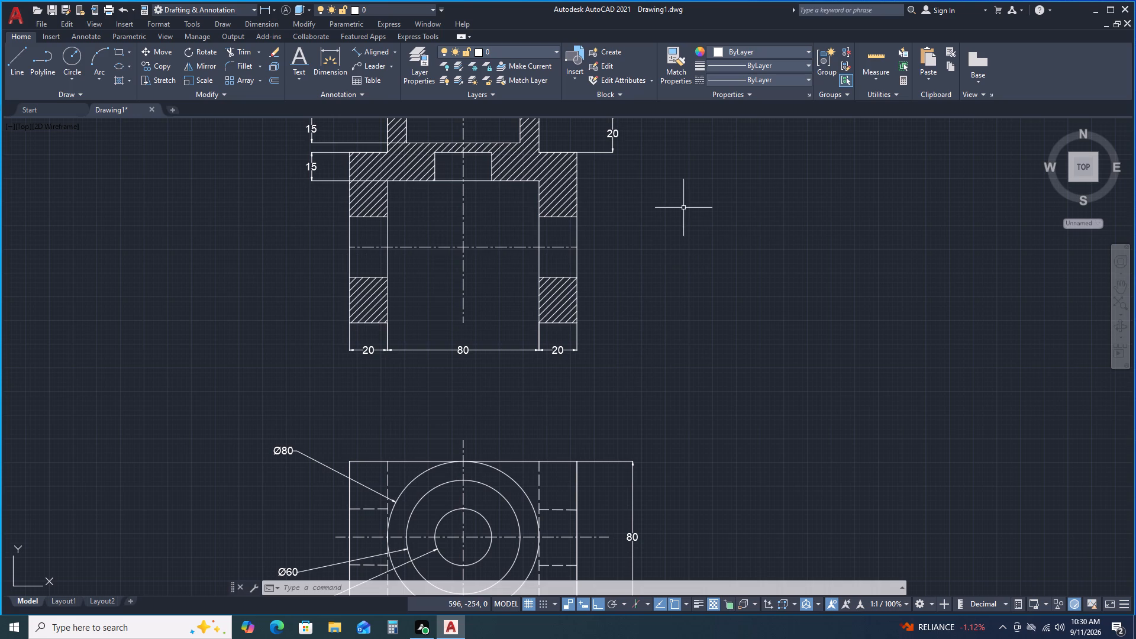
scroll(683, 208, down, 1)
middle_drag(683, 208, 693, 376)
scroll(690, 221, down, 1)
middle_drag(723, 208, 687, 402)
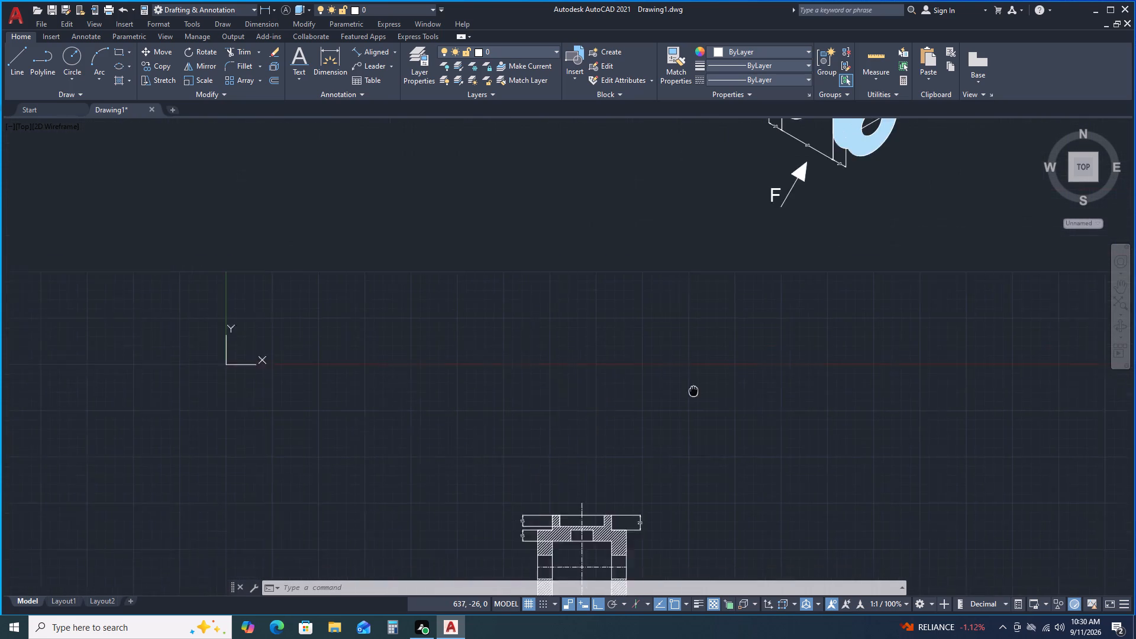
middle_drag(687, 402, 664, 431)
middle_drag(832, 238, 685, 404)
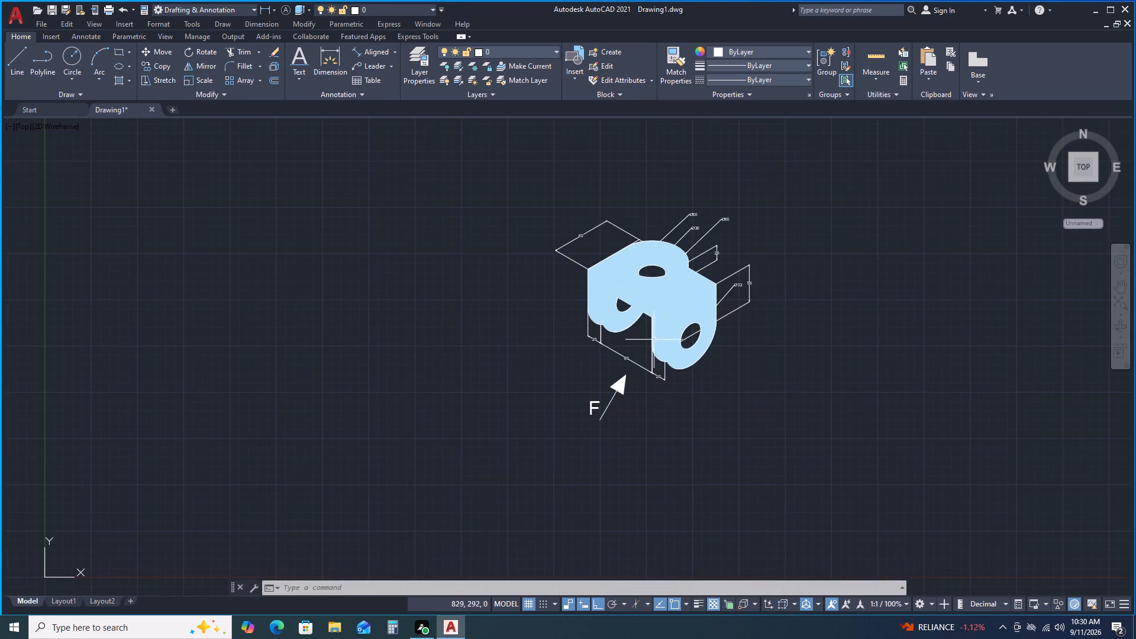
scroll(653, 264, up, 1)
scroll(803, 350, up, 1)
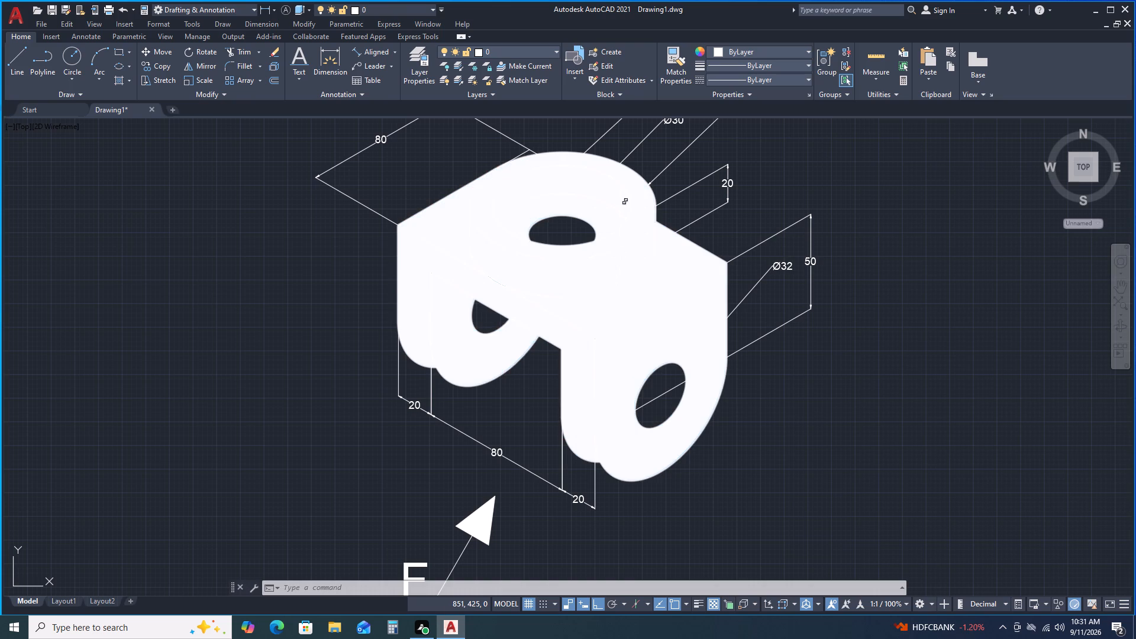
scroll(618, 227, down, 1)
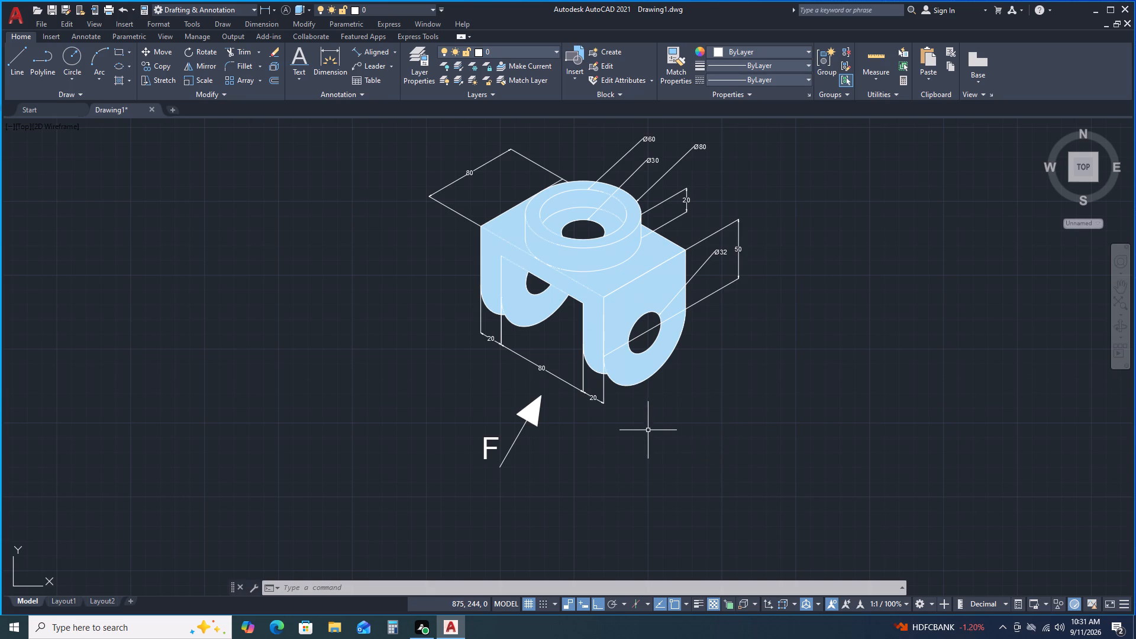
scroll(608, 393, up, 1)
middle_drag(646, 451, 643, 384)
scroll(639, 392, down, 1)
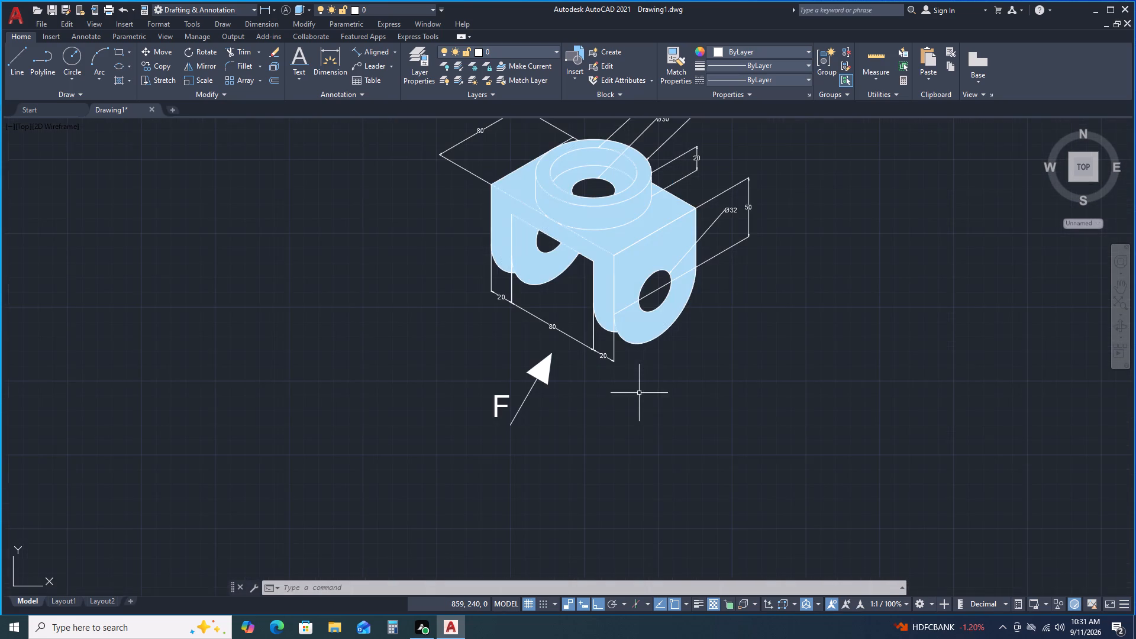
scroll(633, 425, down, 1)
middle_drag(654, 444, 642, 305)
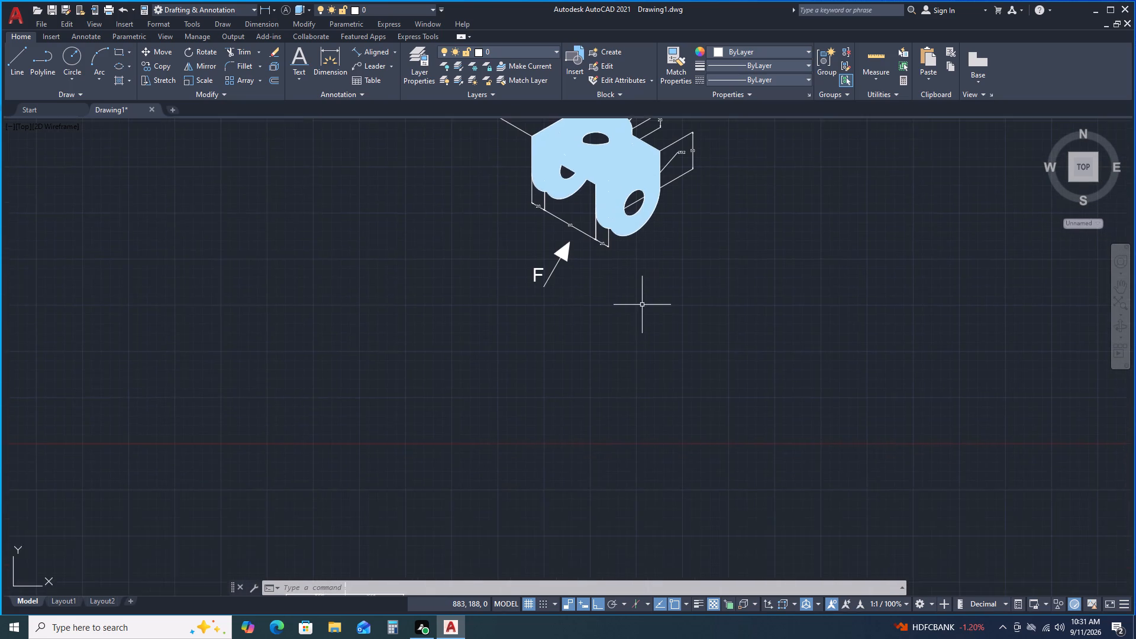
scroll(643, 304, down, 1)
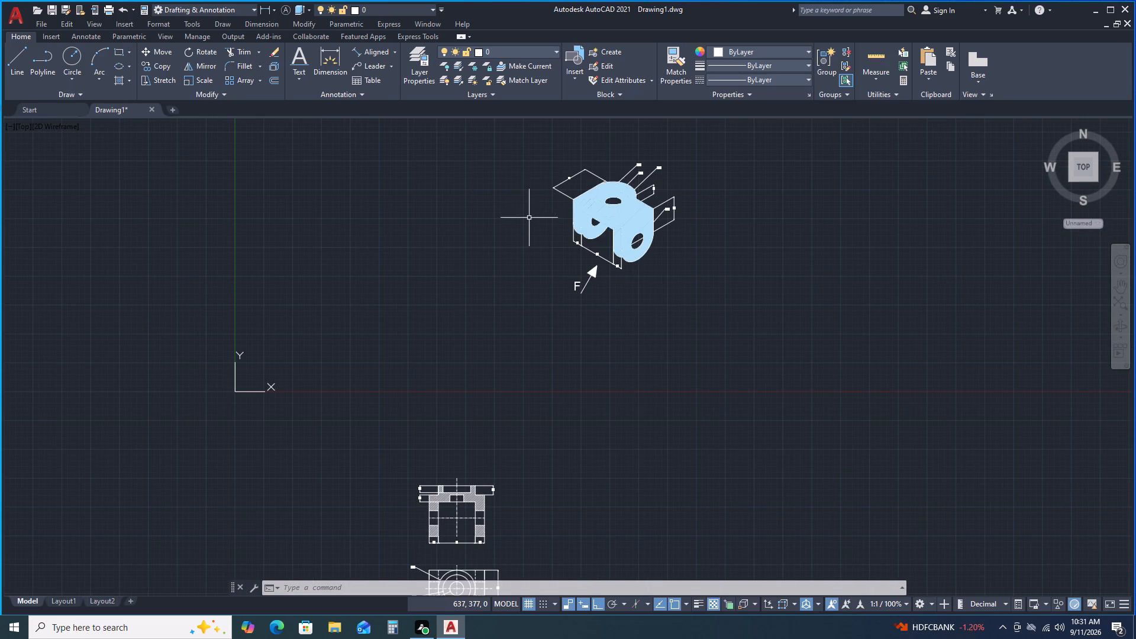
Move the whole isometric view, with its dimensions and F arrow, to just above the sectional front view, with Ortho off.
middle_drag(513, 219, 456, 260)
drag(438, 157, 456, 175)
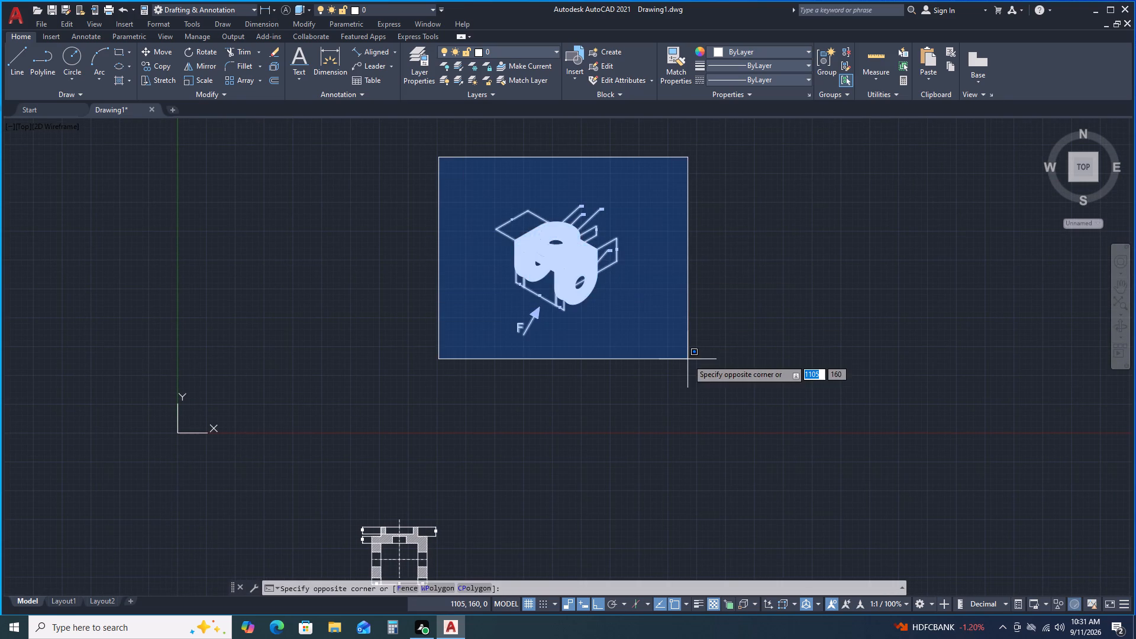
click(688, 360)
right_click(682, 305)
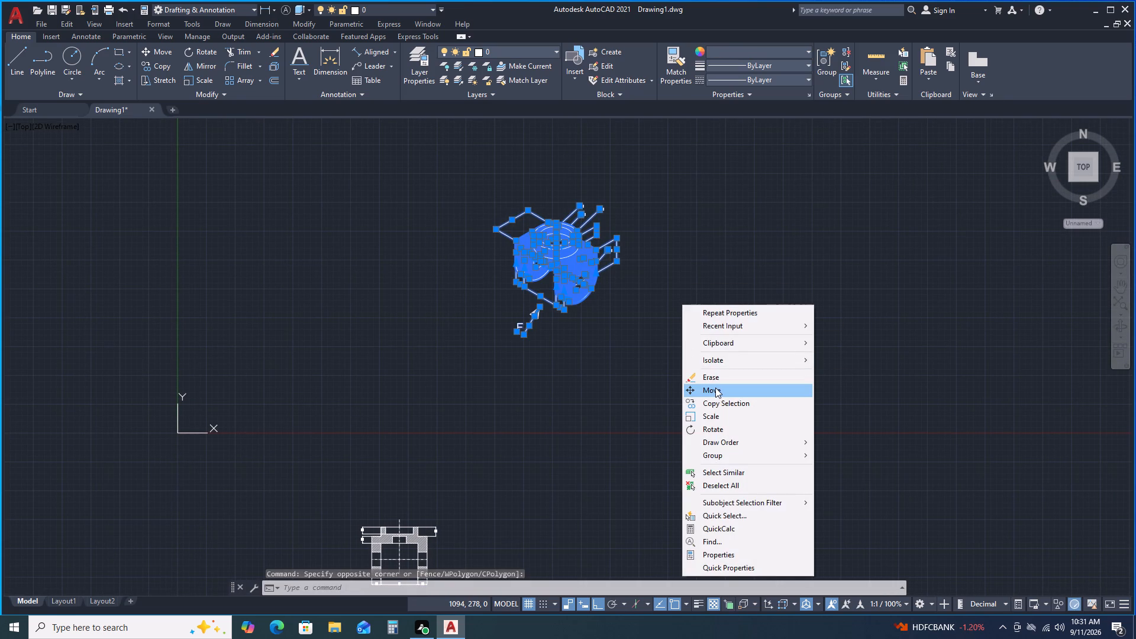
click(715, 388)
click(558, 244)
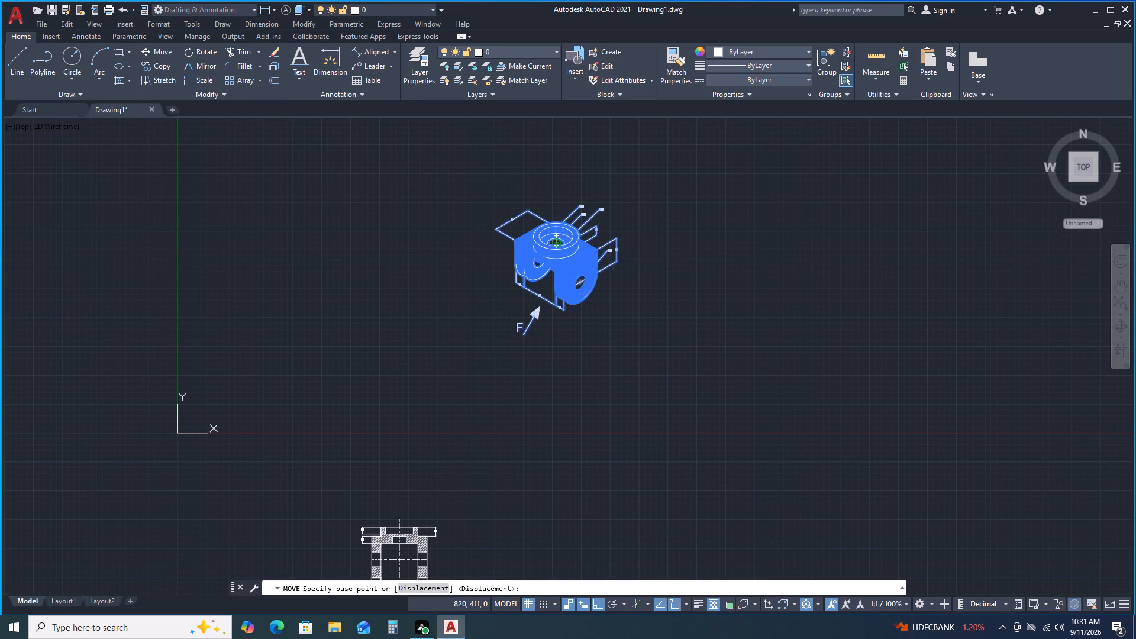
key(F8)
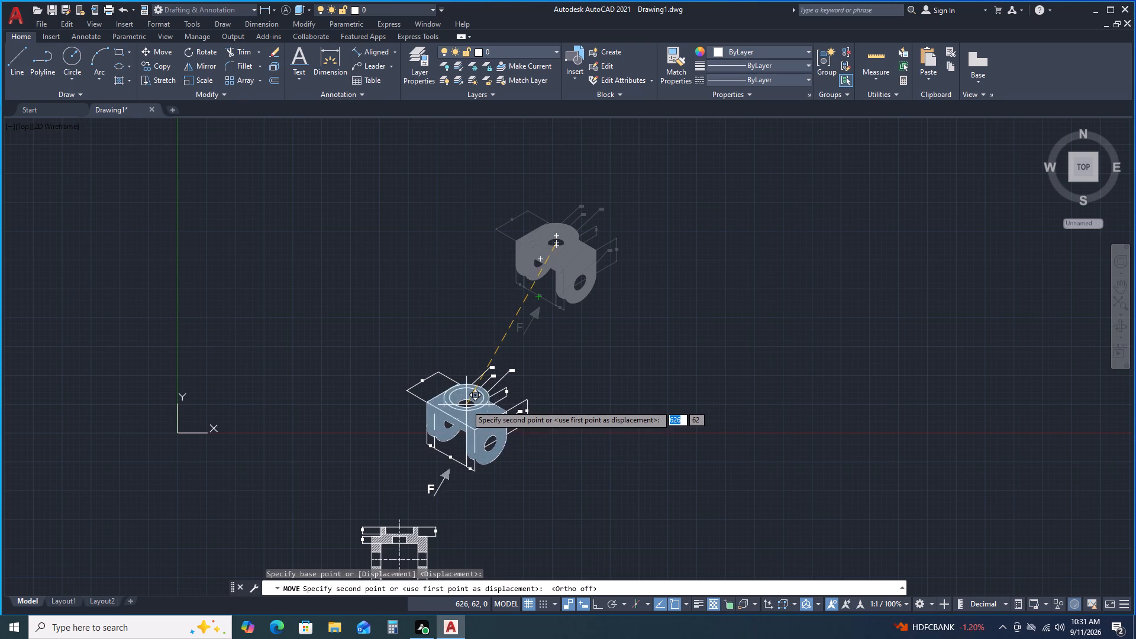
click(466, 405)
key(Escape)
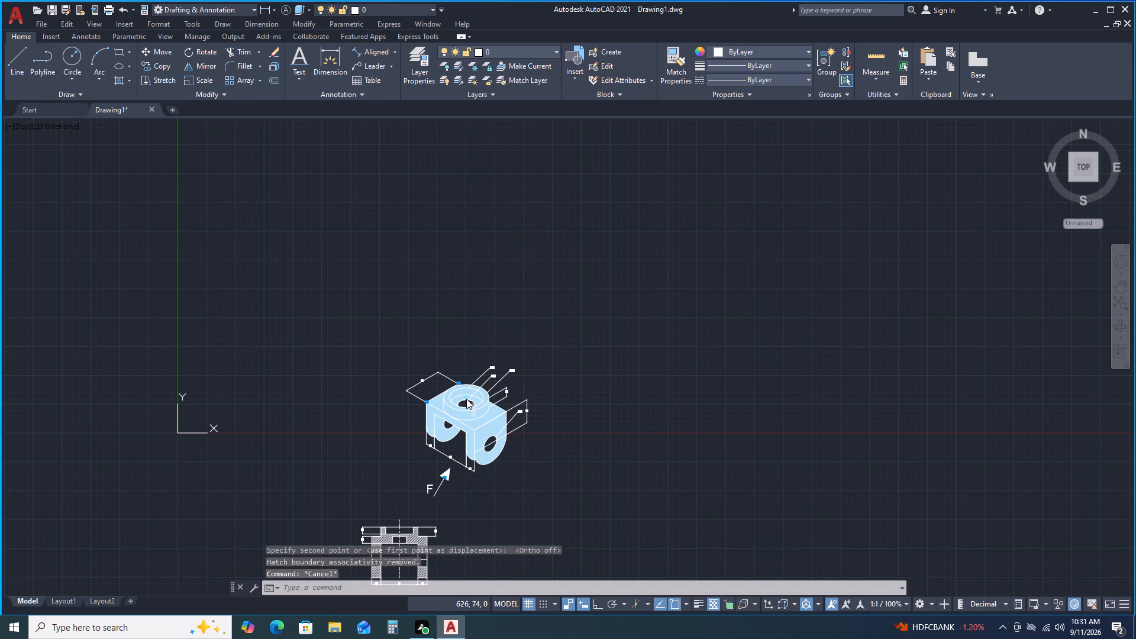
click(466, 399)
key(Escape)
key(Escape)
Save the drawing in Documents under the new name 11721 11.
scroll(428, 389, down, 2)
click(17, 16)
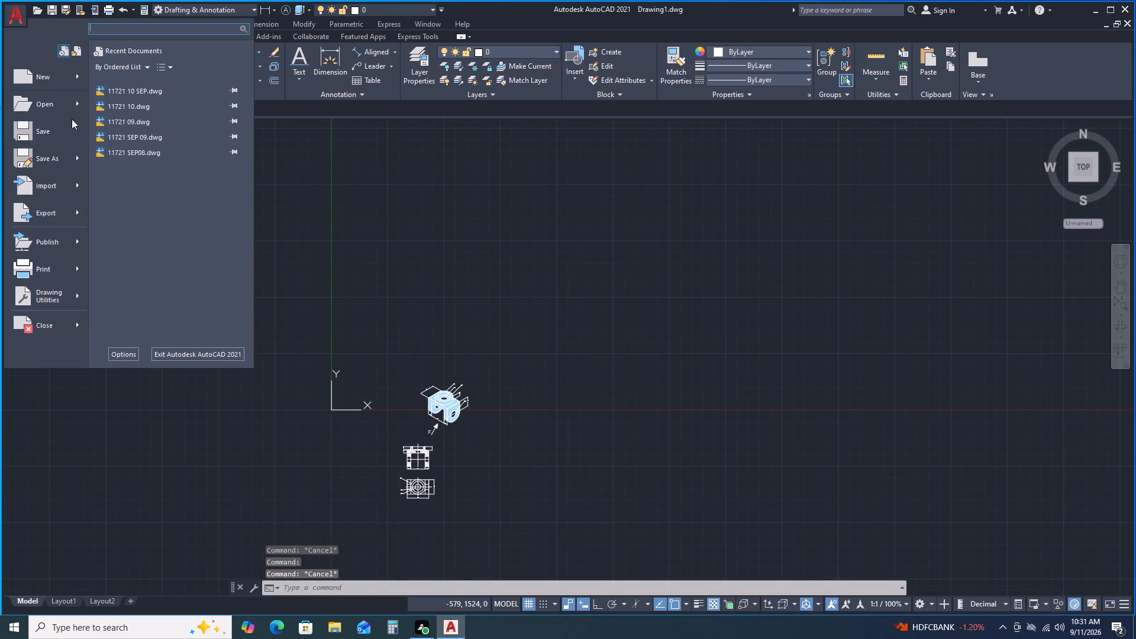
click(49, 162)
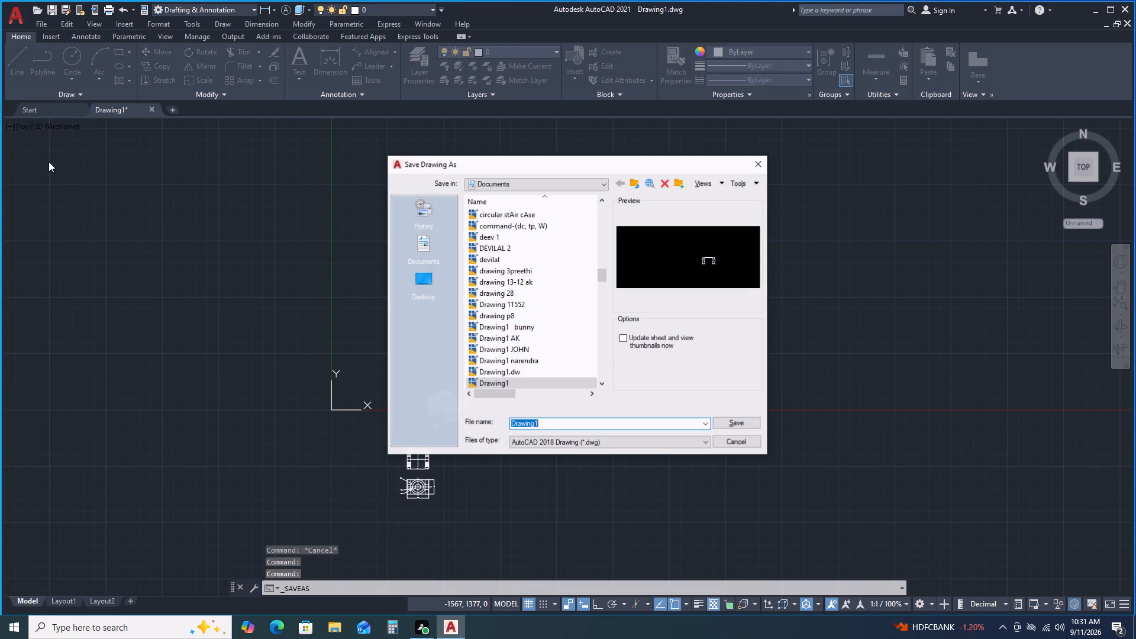
text(11721 11)
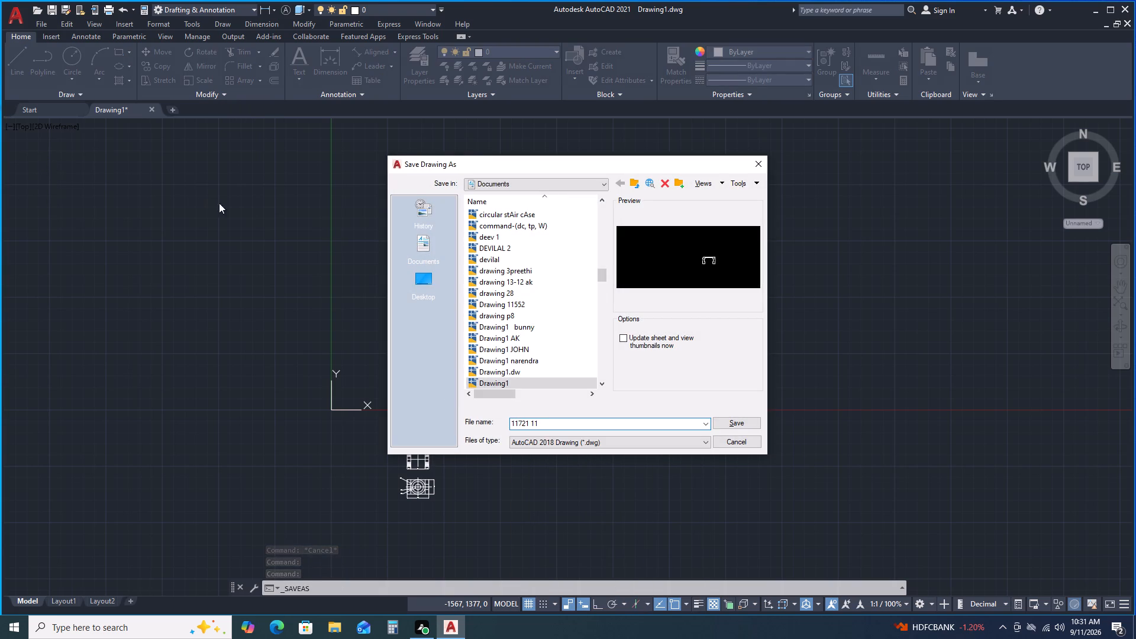
double_click(740, 419)
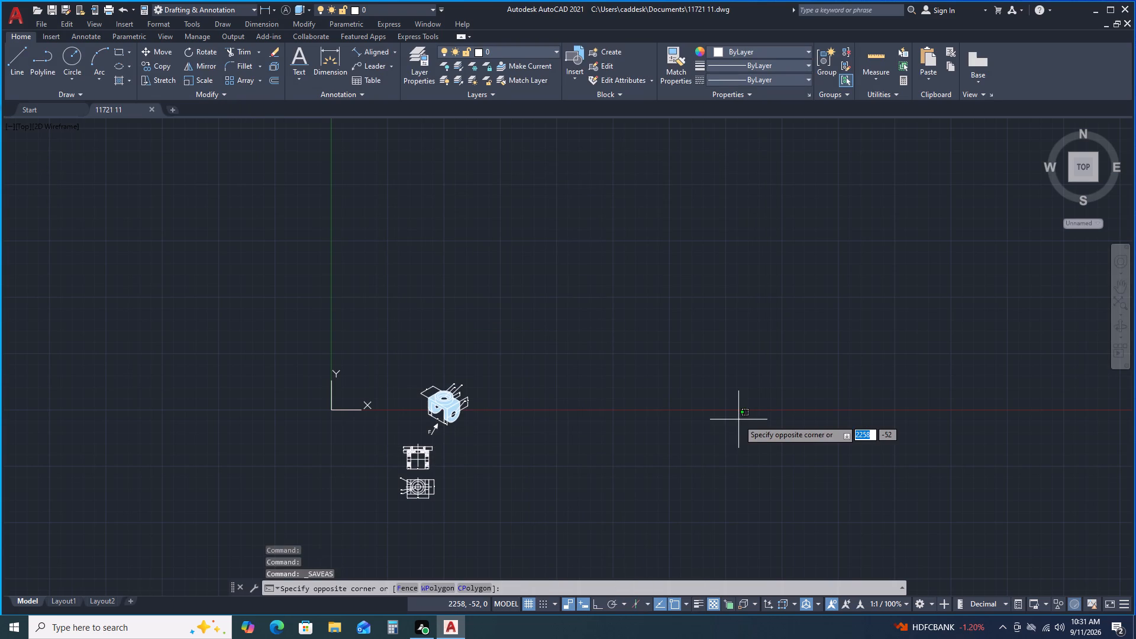
key(Escape)
Draw three horizontal projection lines about 400 units long rightward from the section view's boss top, shoulder corner and side-hole centreline, with Ortho on.
scroll(459, 425, up, 1)
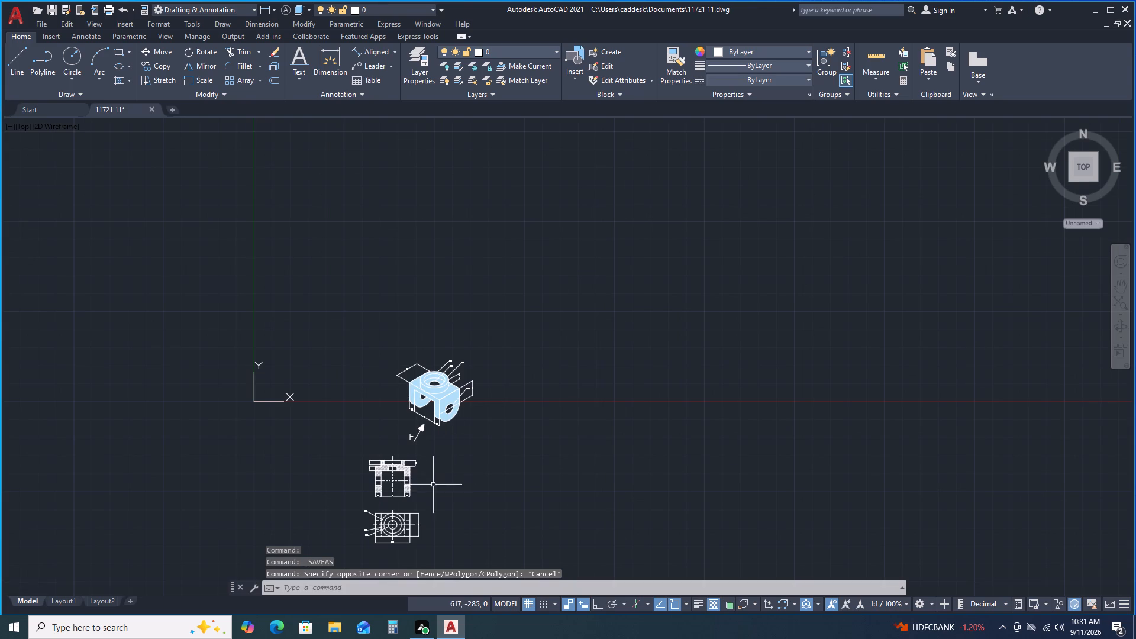
scroll(462, 473, up, 2)
middle_drag(434, 454, 584, 318)
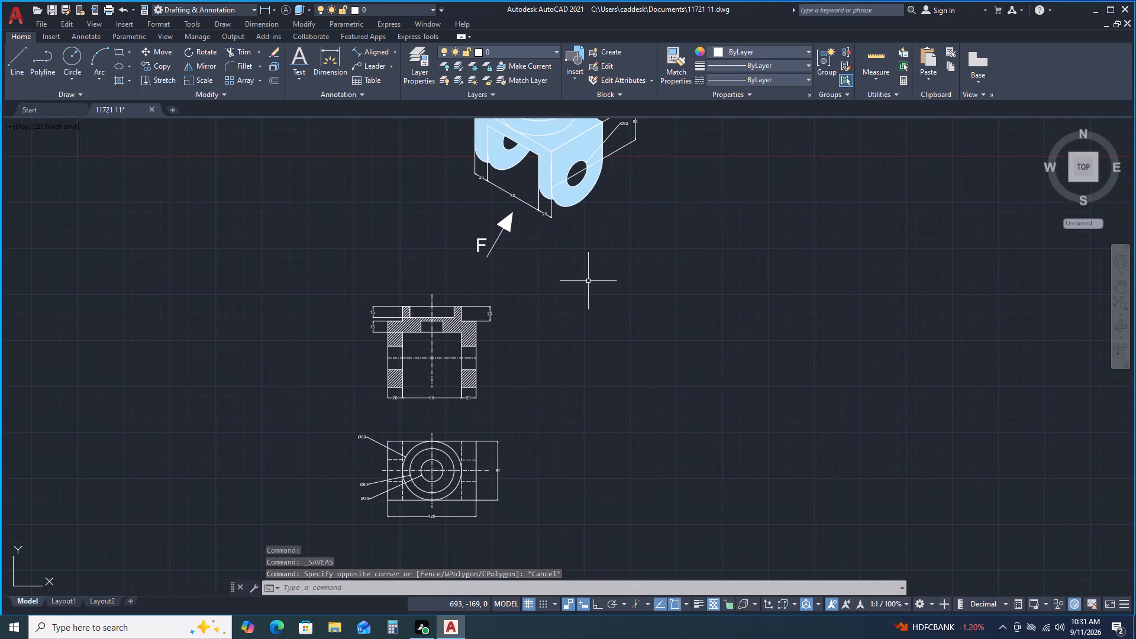
scroll(588, 280, up, 1)
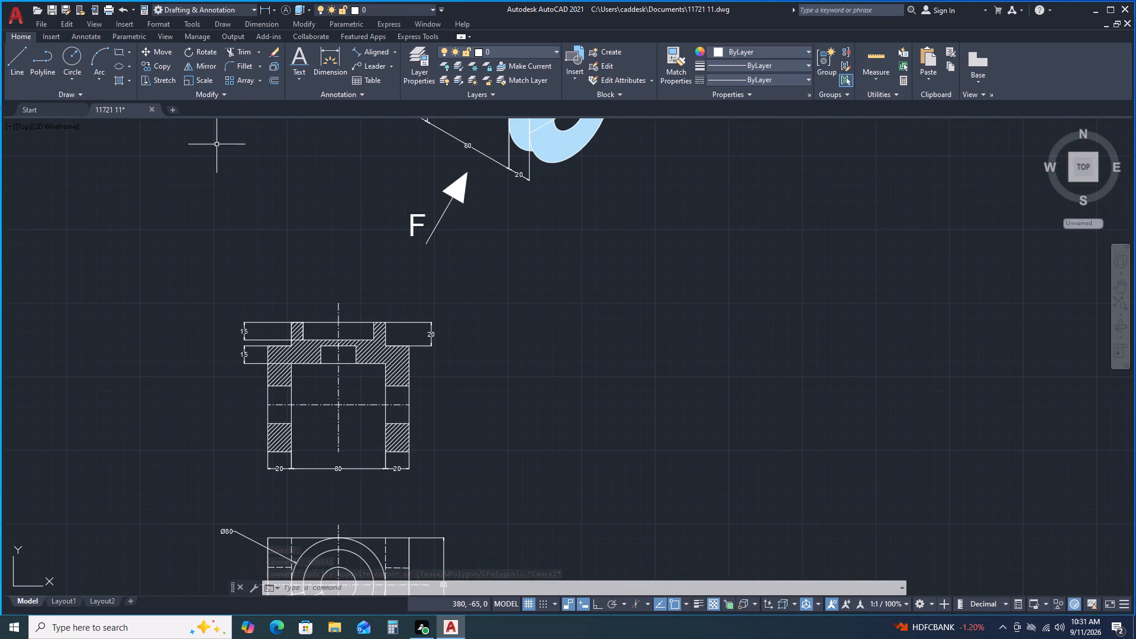
click(14, 53)
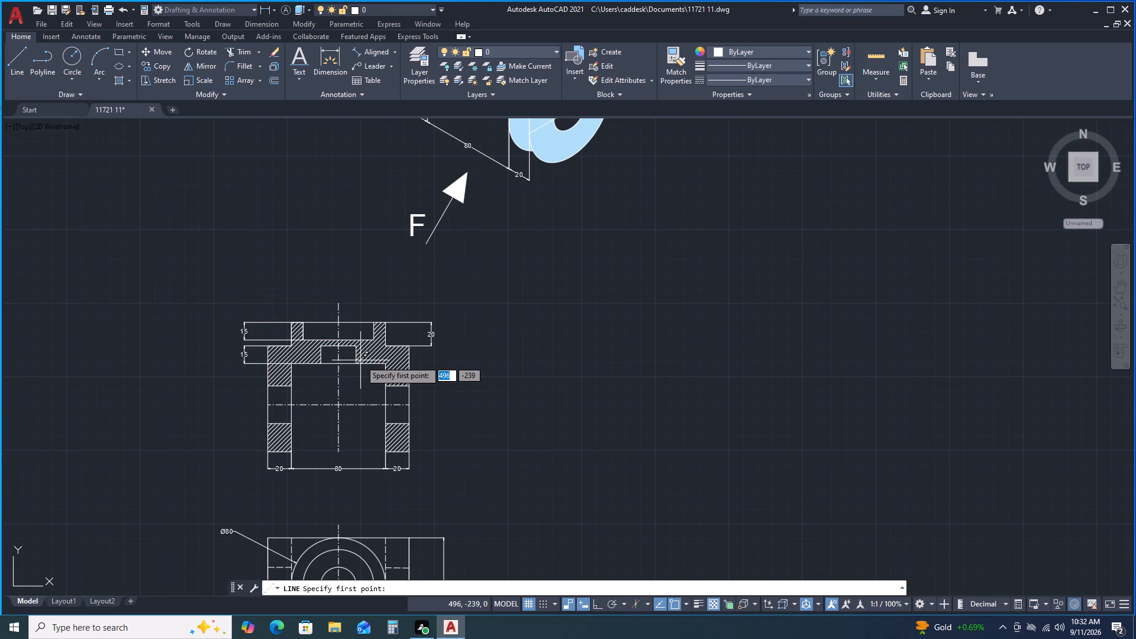
click(389, 322)
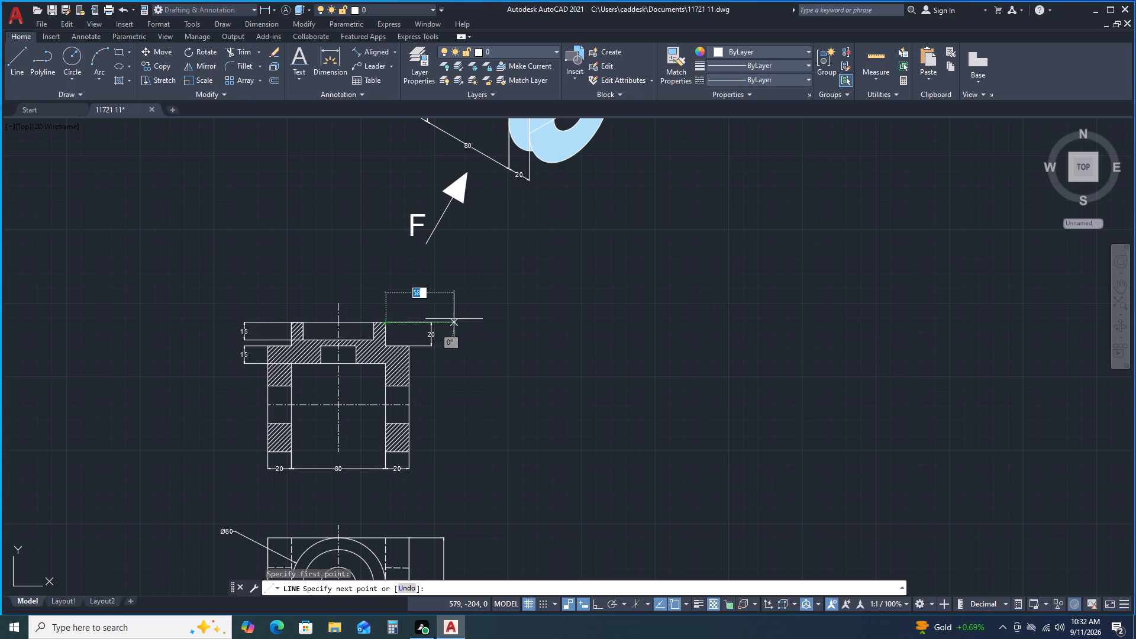
key(F8)
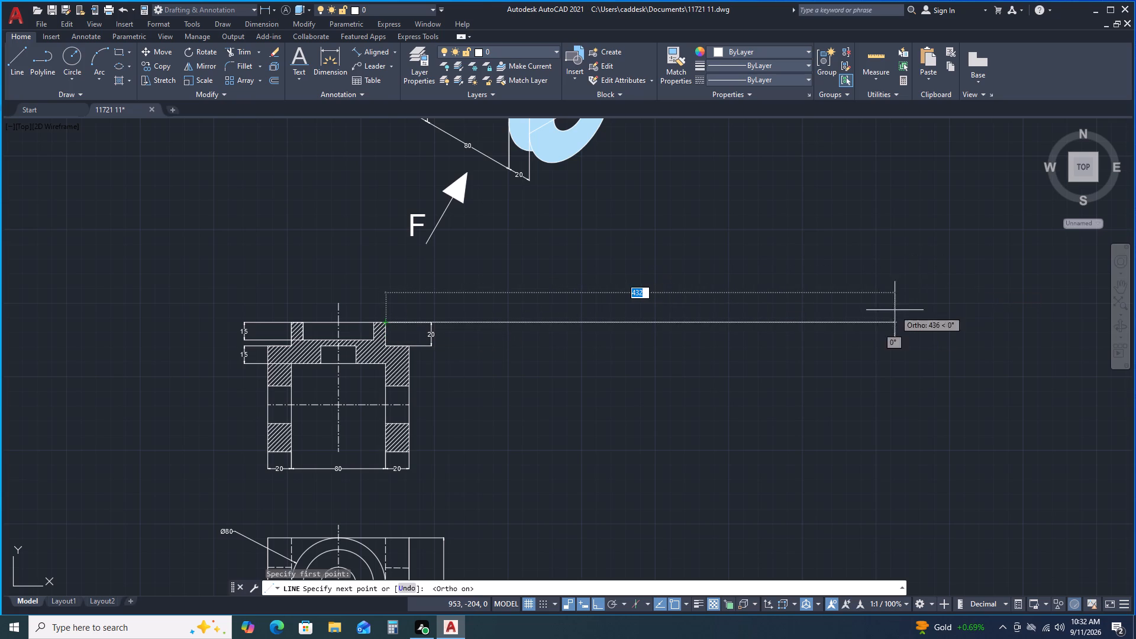
click(868, 315)
key(space)
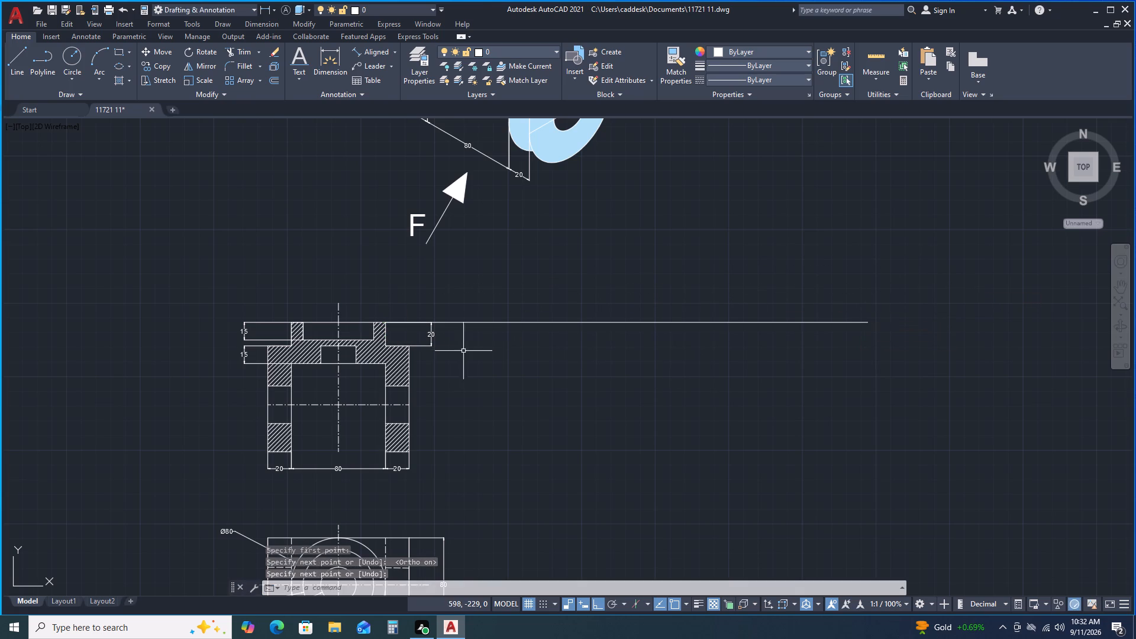
key(space)
click(411, 347)
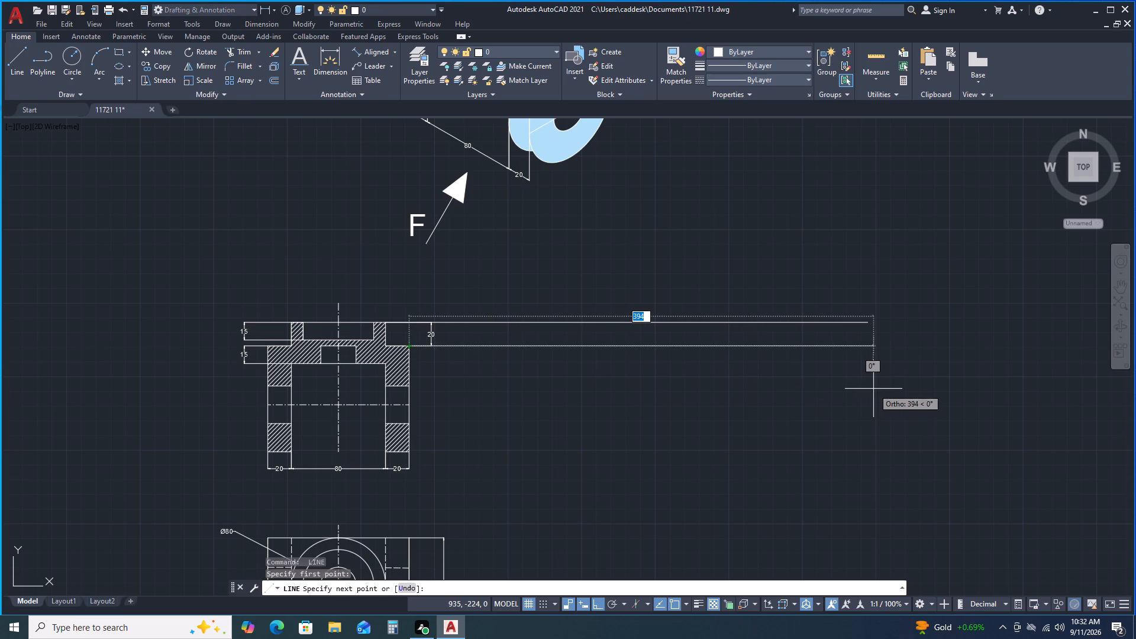
click(873, 389)
key(space)
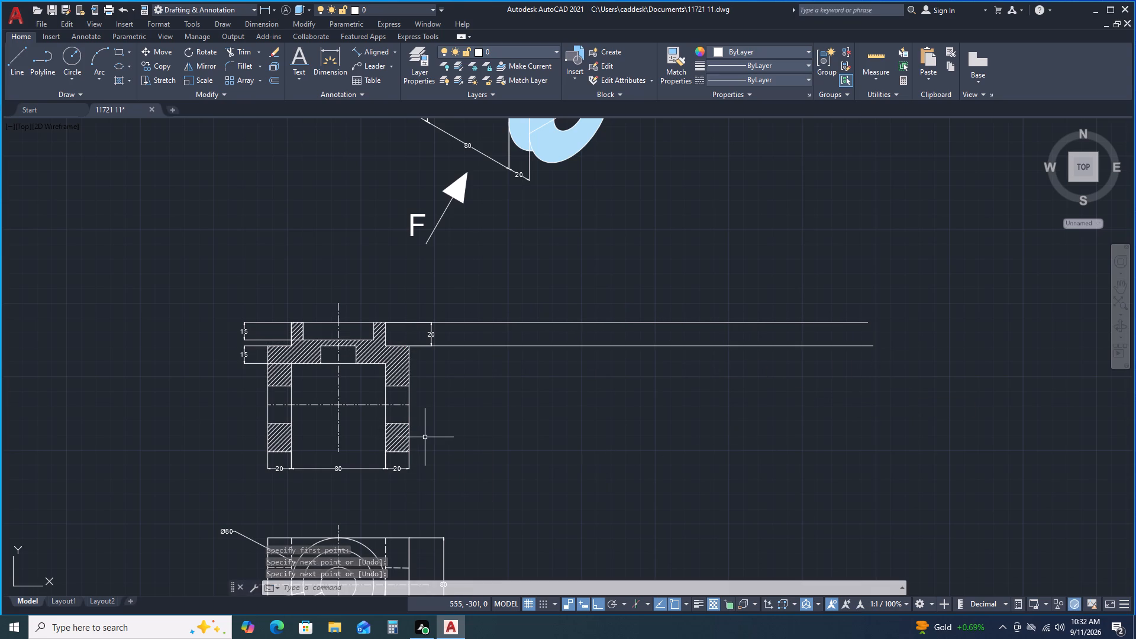
key(space)
click(407, 408)
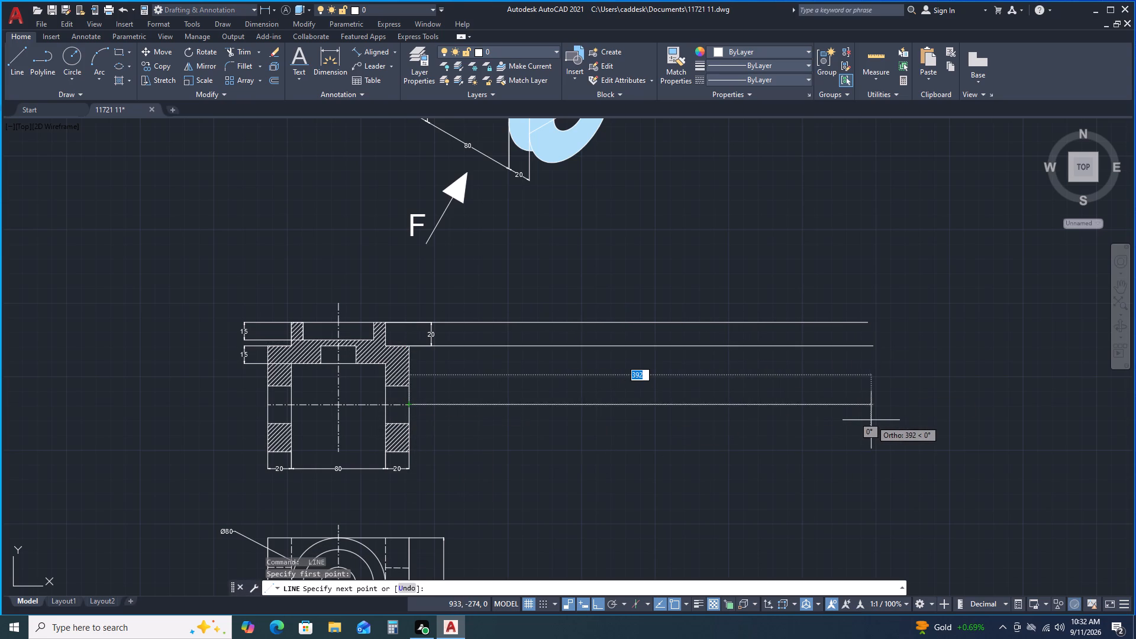
click(885, 420)
key(space)
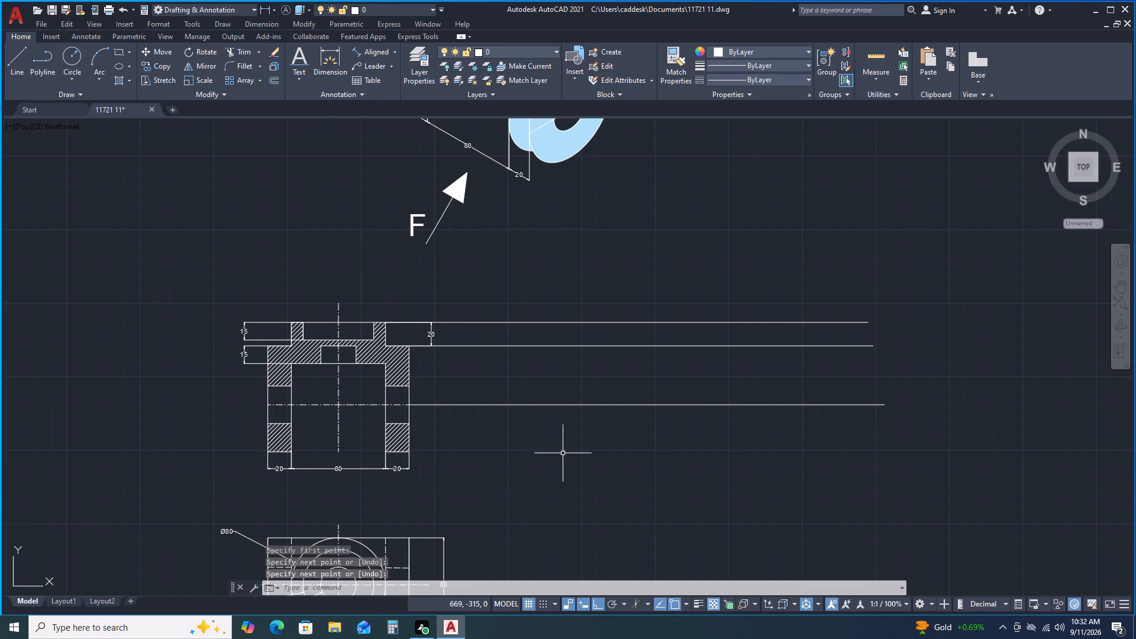
Draw a vertical line about 148 units long across the three projection lines, just right of the section view.
key(space)
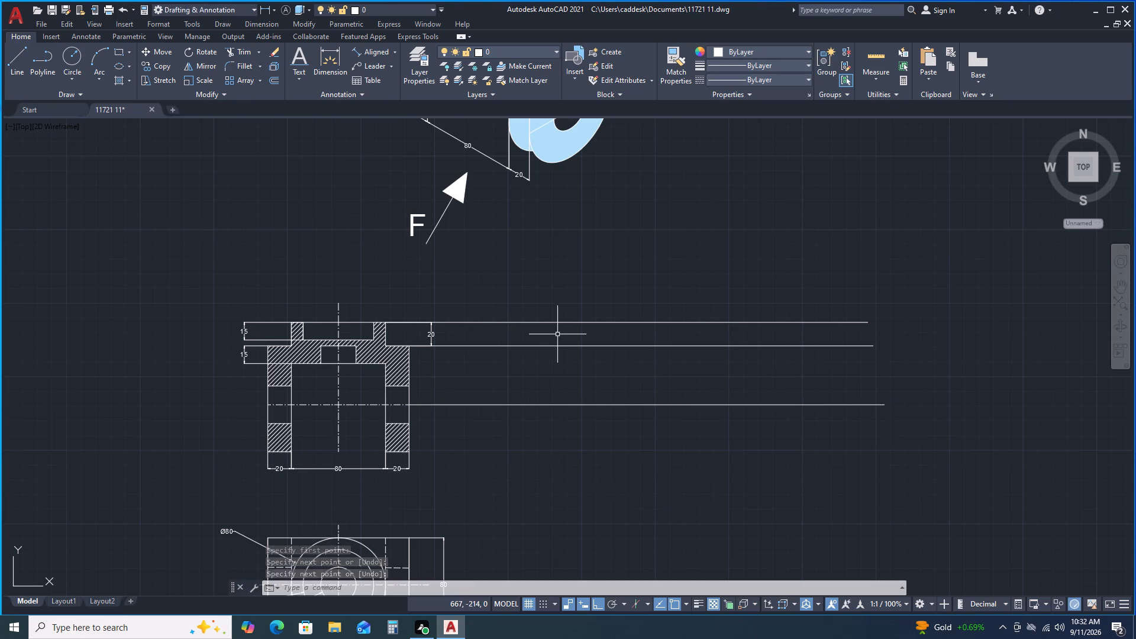
click(509, 301)
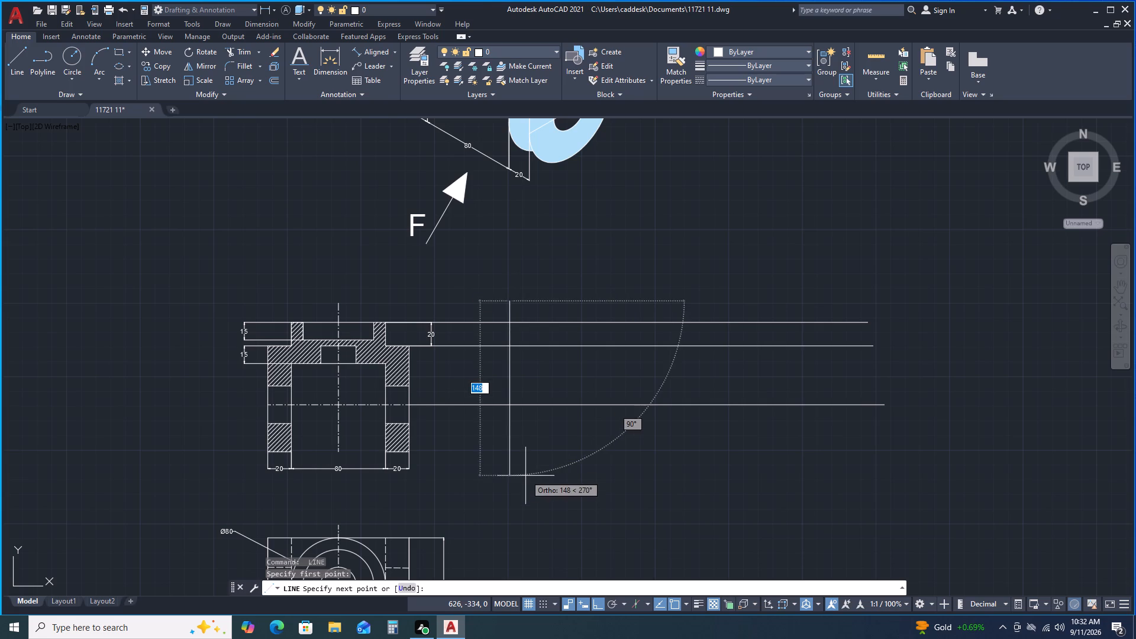
click(525, 476)
key(space)
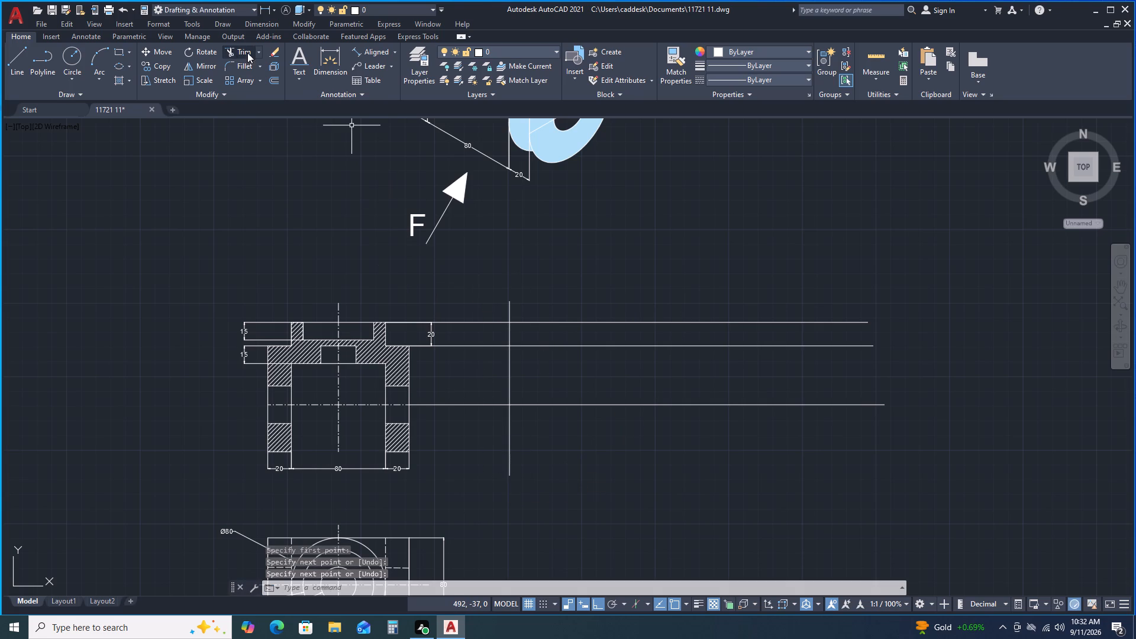
Trim away the parts of the three projection lines between the section view and the vertical line.
click(246, 54)
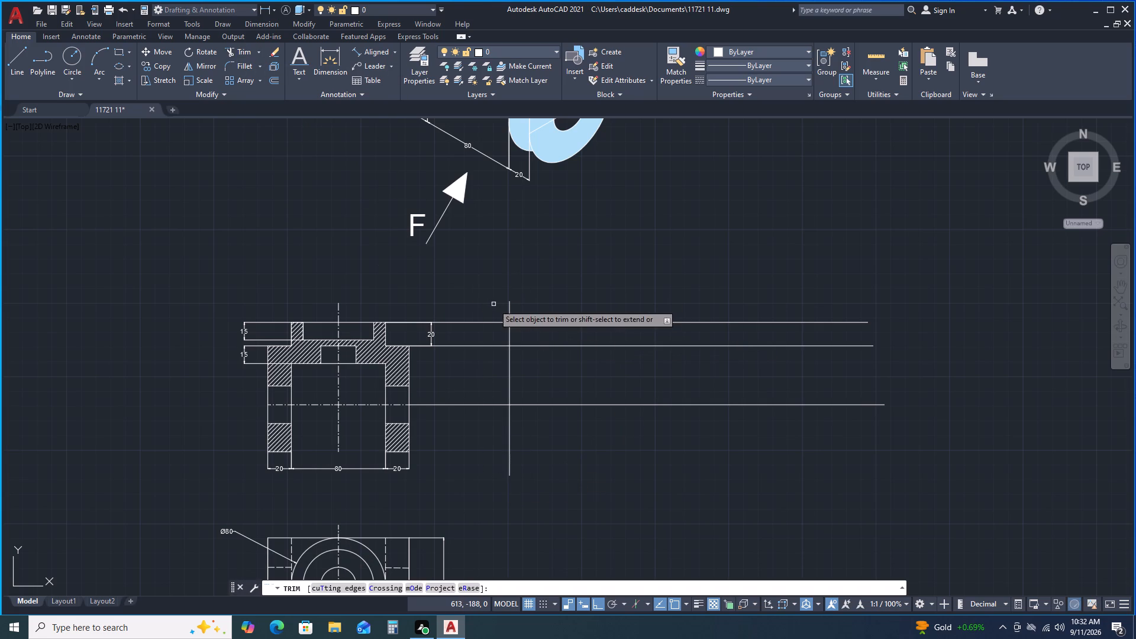
click(479, 304)
click(489, 426)
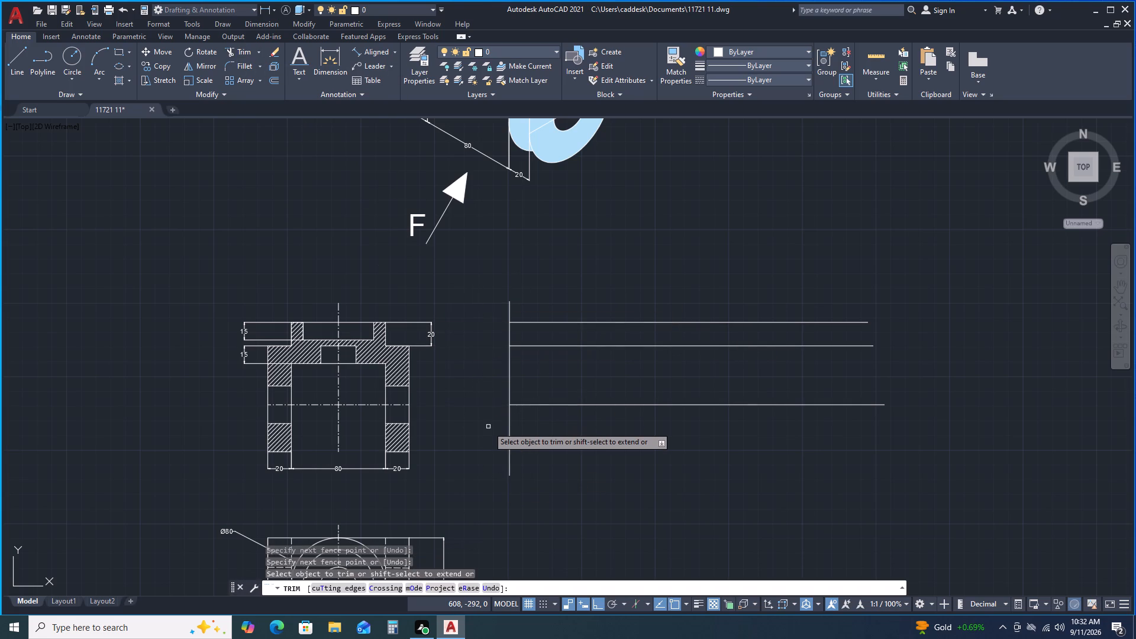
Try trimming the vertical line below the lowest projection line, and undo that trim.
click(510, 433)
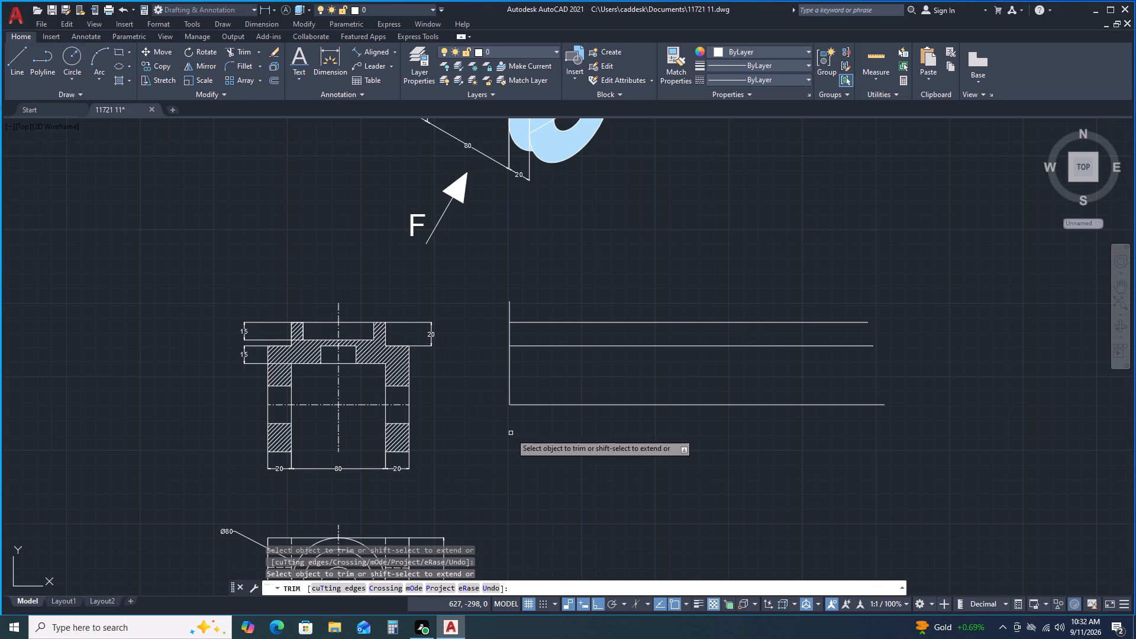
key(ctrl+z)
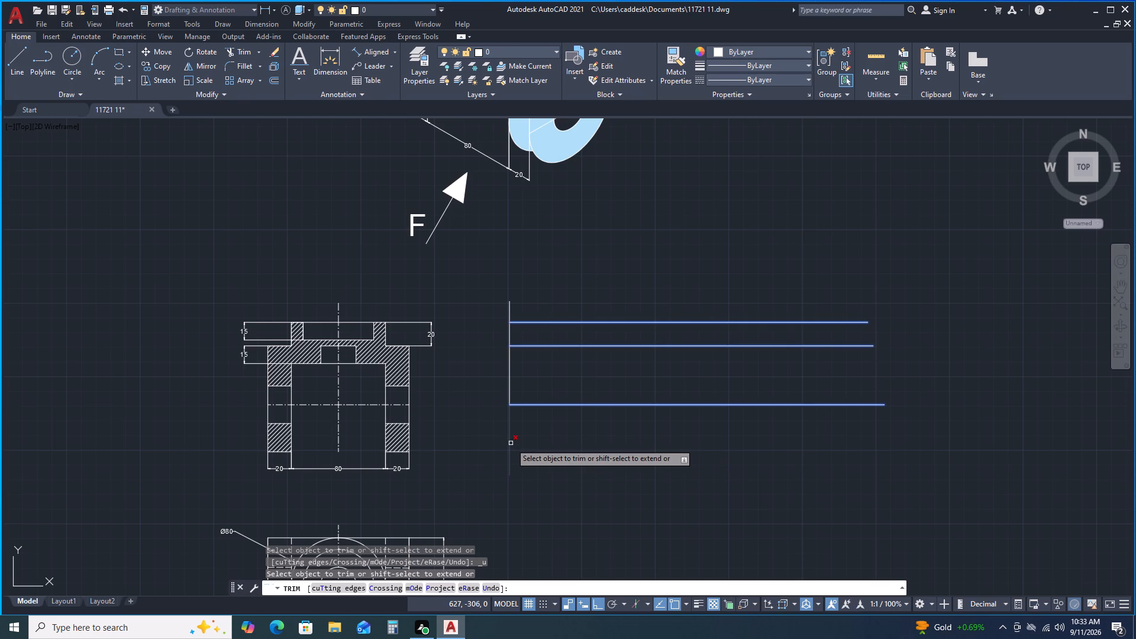
Trim the vertical line's overhanging ends below the lowest and above the top projection line.
click(511, 443)
click(510, 317)
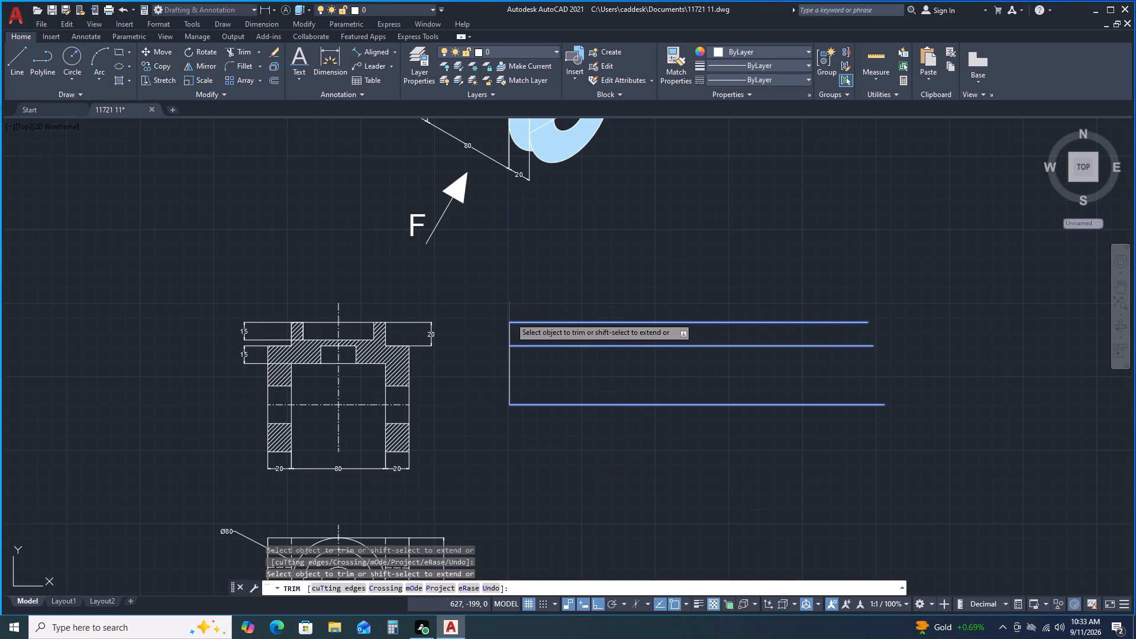
key(space)
key(space)
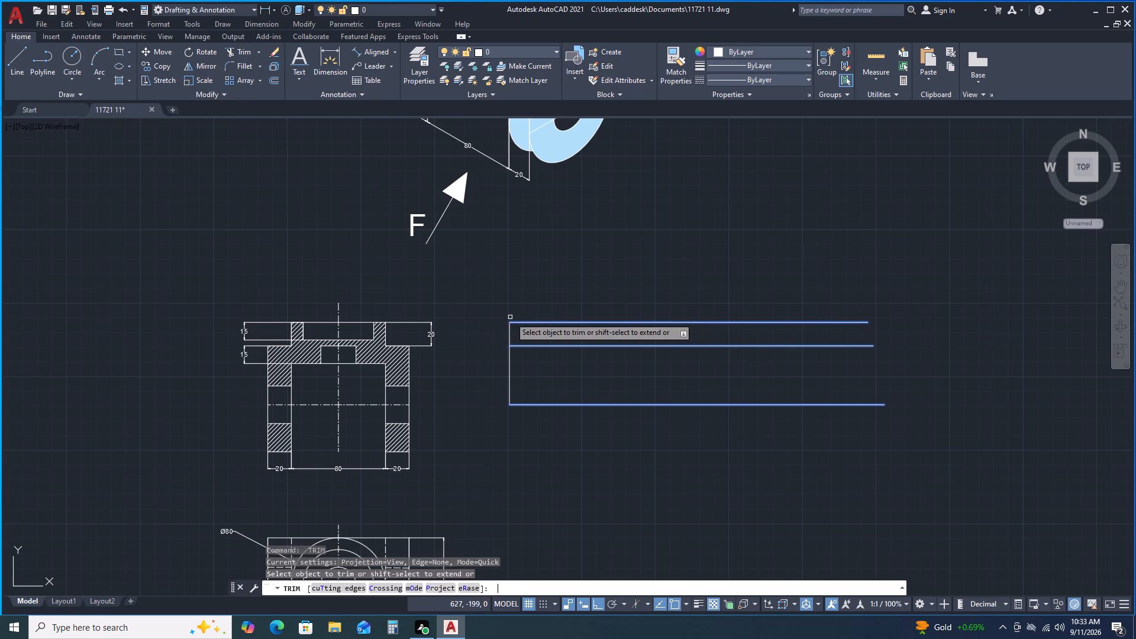
key(space)
Draw a line from the projected outline's upper-left corner, 80 units to the right and 70 units straight down.
click(17, 67)
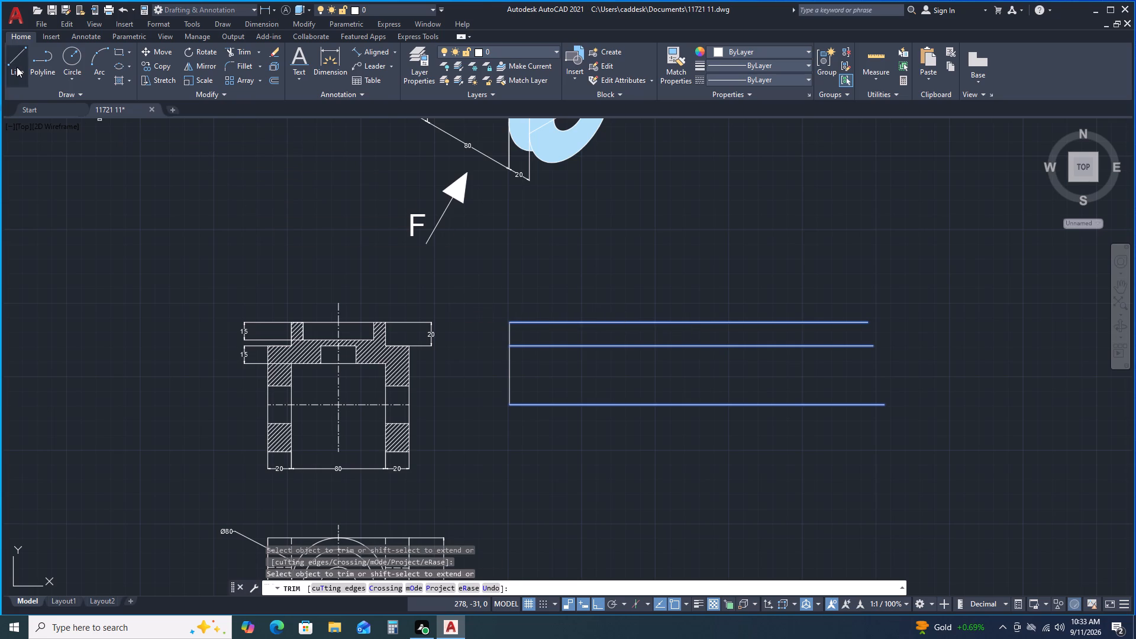
click(510, 323)
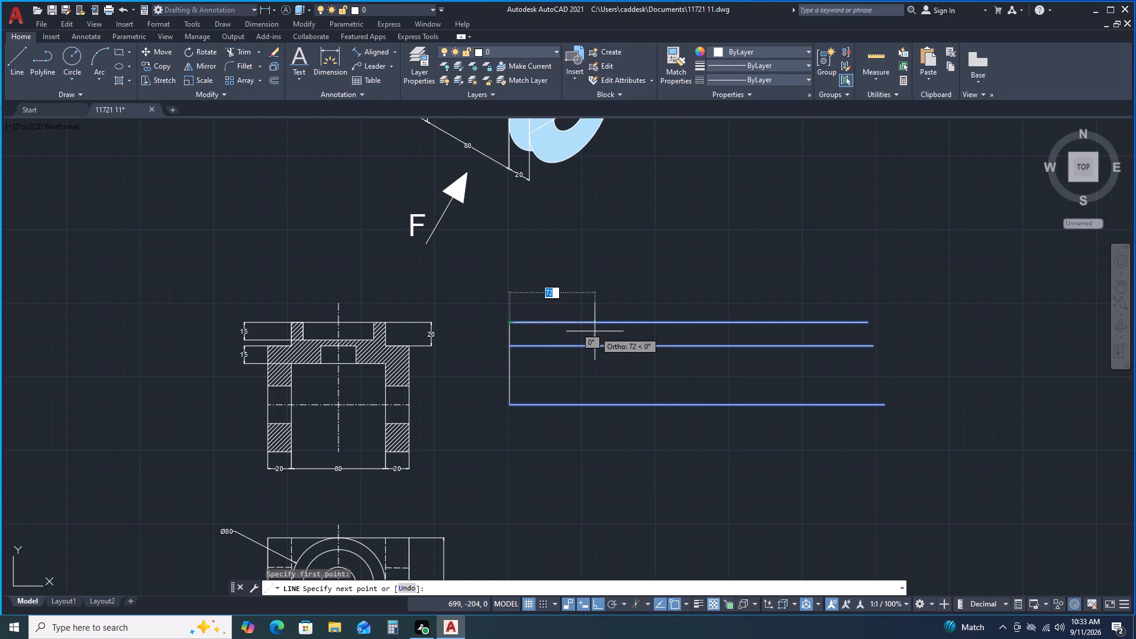
text(80)
key(Return)
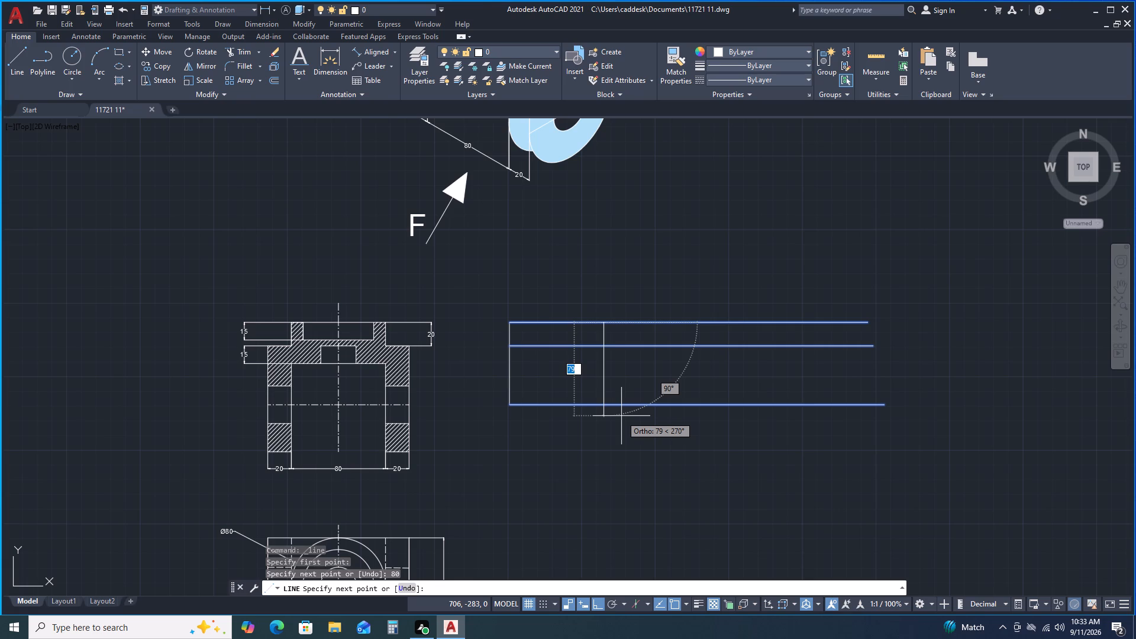
text(70)
key(Return)
key(space)
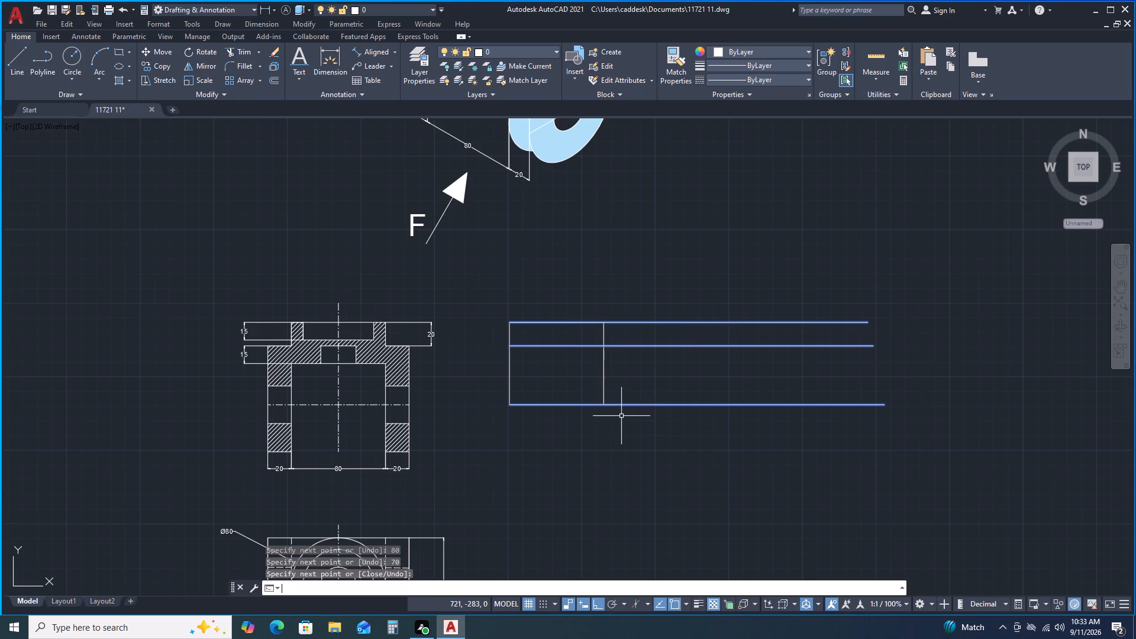
key(space)
key(Escape)
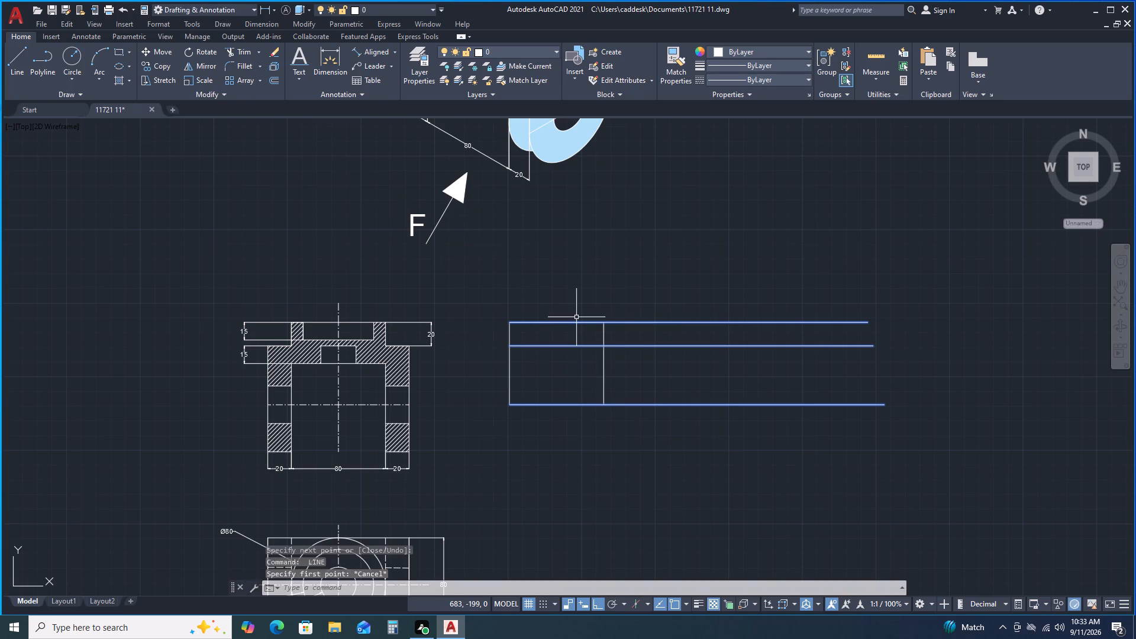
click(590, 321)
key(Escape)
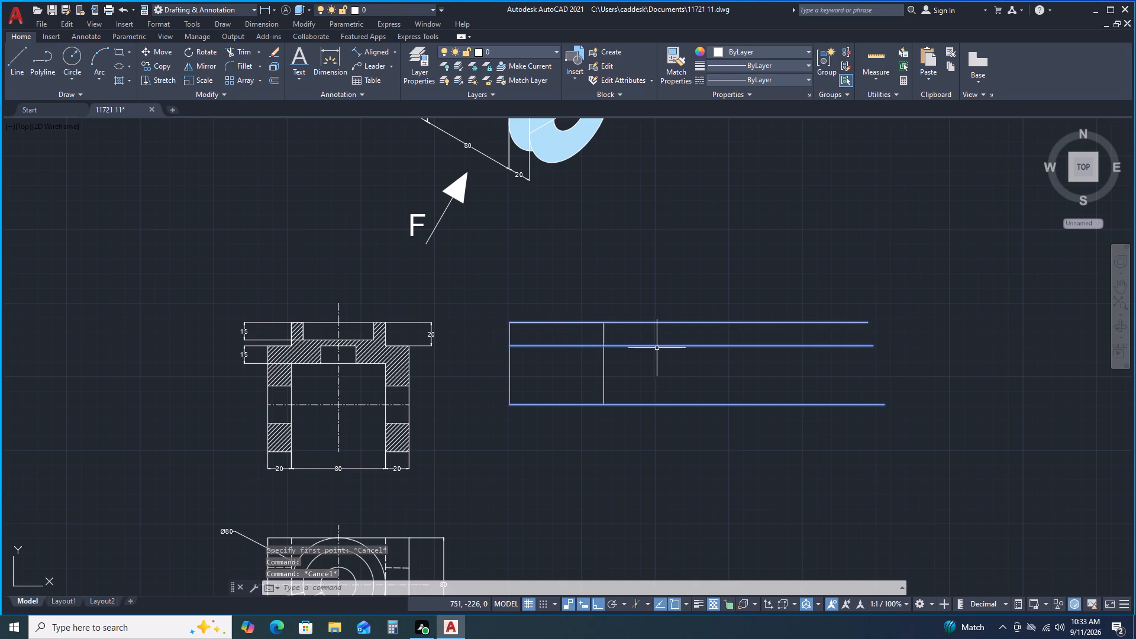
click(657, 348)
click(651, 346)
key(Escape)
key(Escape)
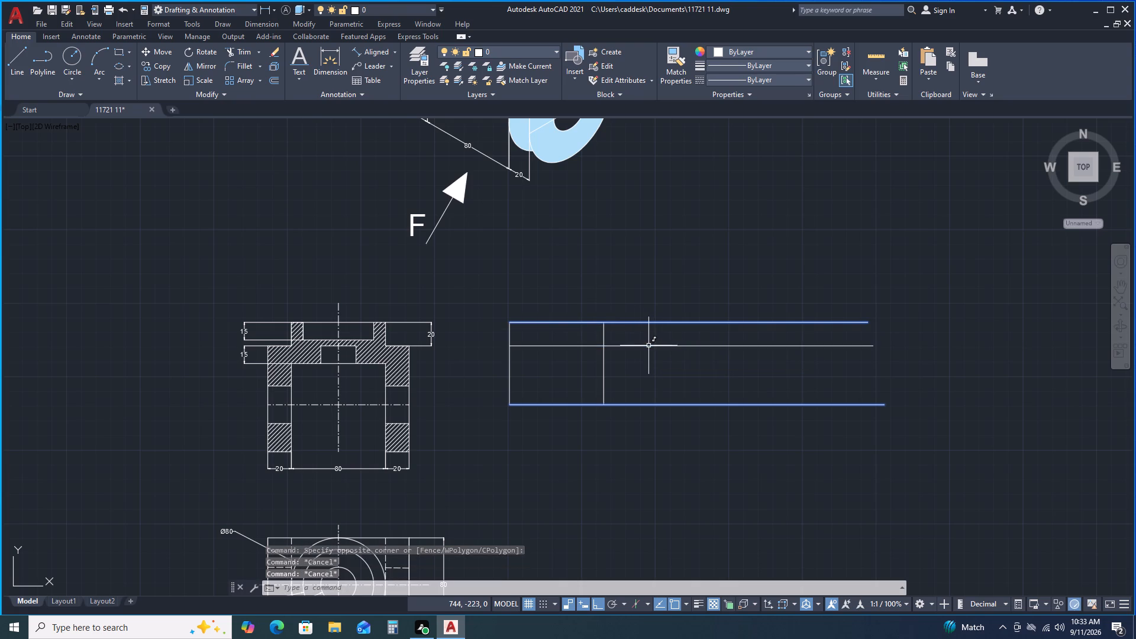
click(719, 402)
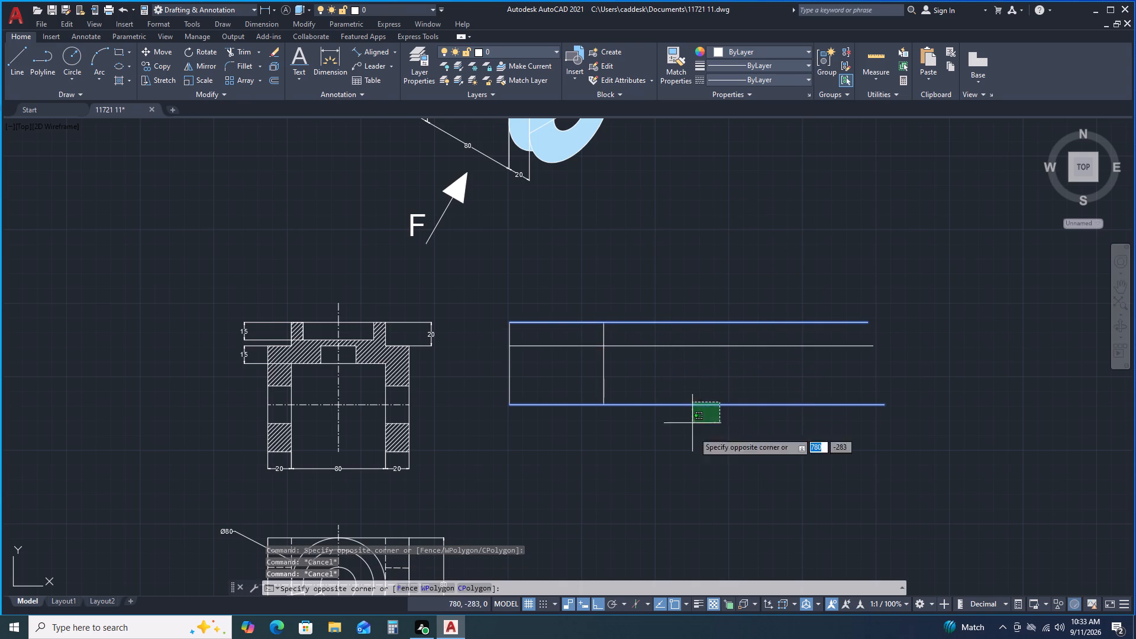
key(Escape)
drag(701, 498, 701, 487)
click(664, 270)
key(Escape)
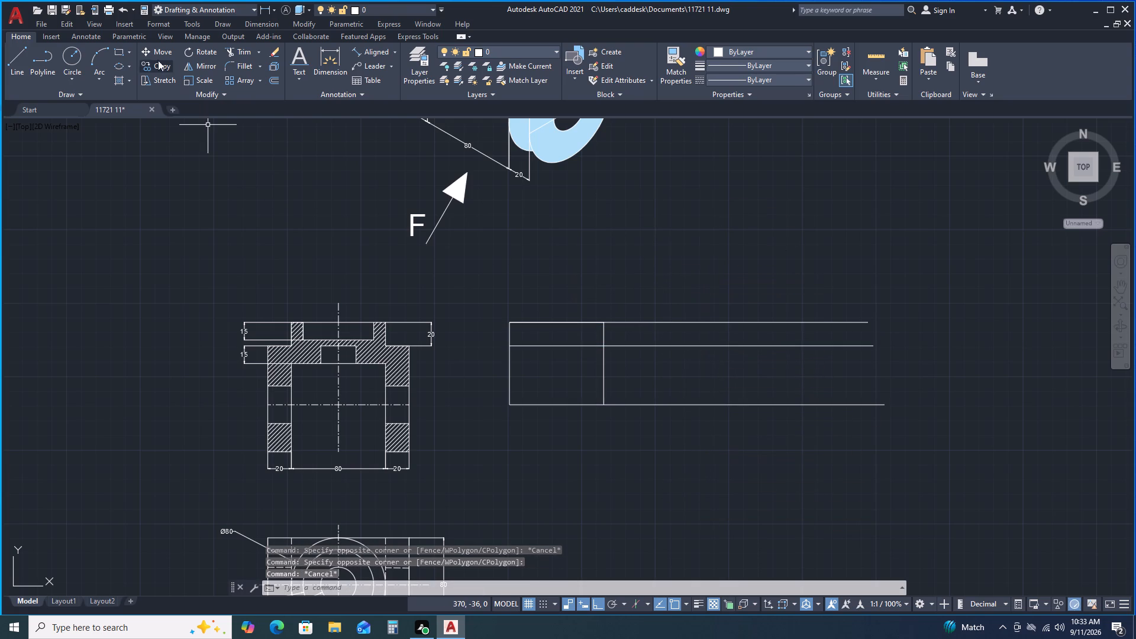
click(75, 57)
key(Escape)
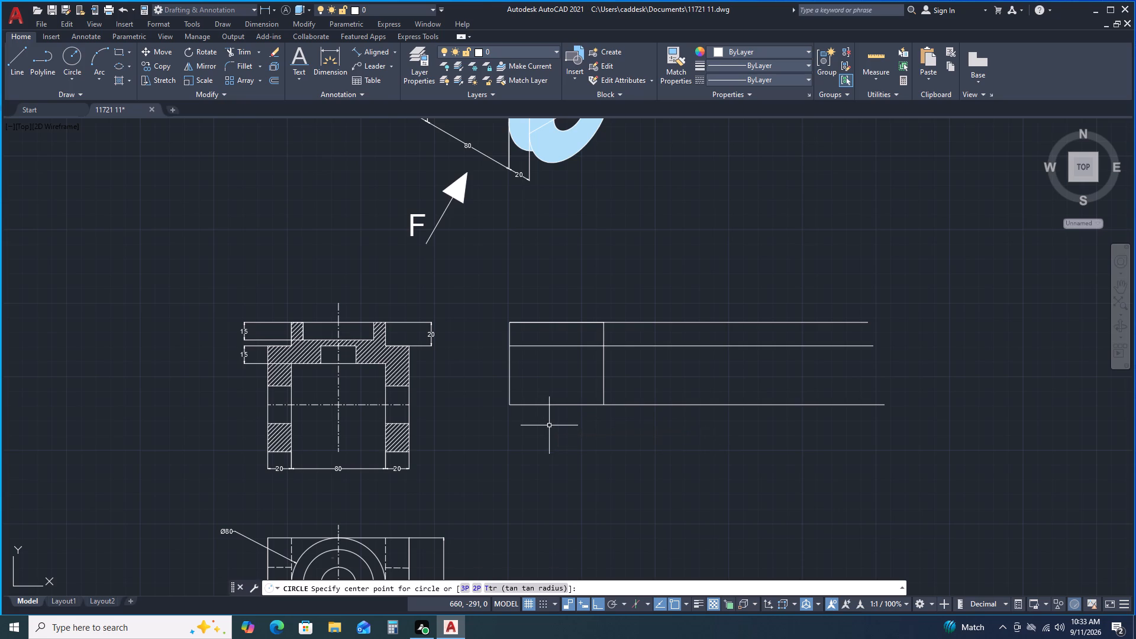
Trim the three projection lines beyond the new vertical line on the right of the side view.
click(242, 56)
click(679, 281)
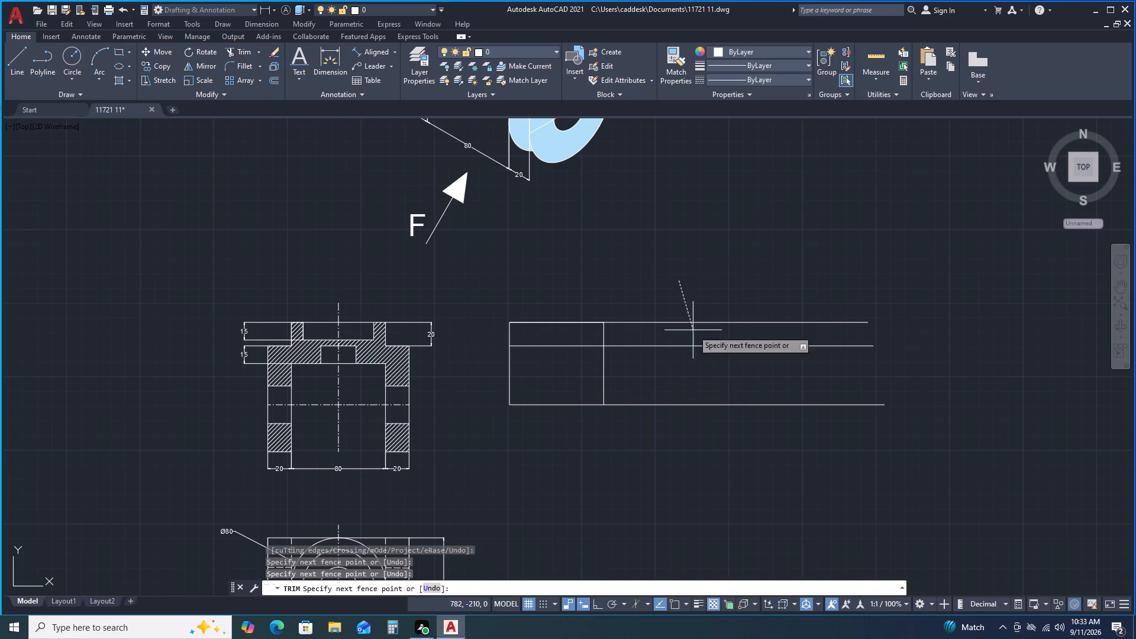
click(727, 460)
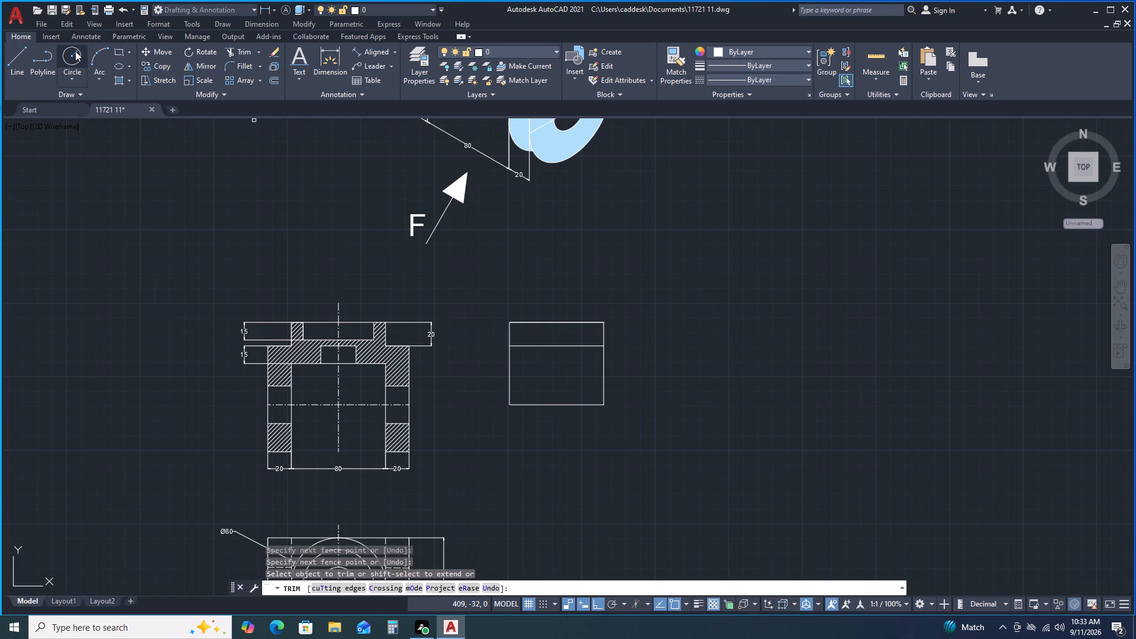
Draw a circle of radius 40 centred on the midpoint of the side view's lowest horizontal line.
click(75, 51)
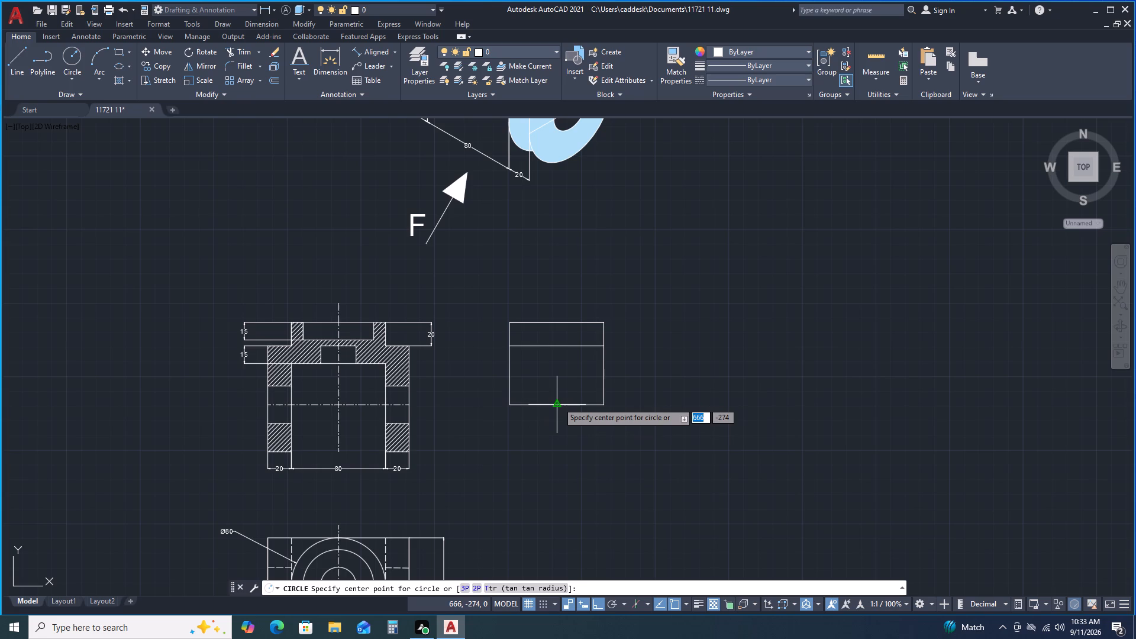
click(558, 403)
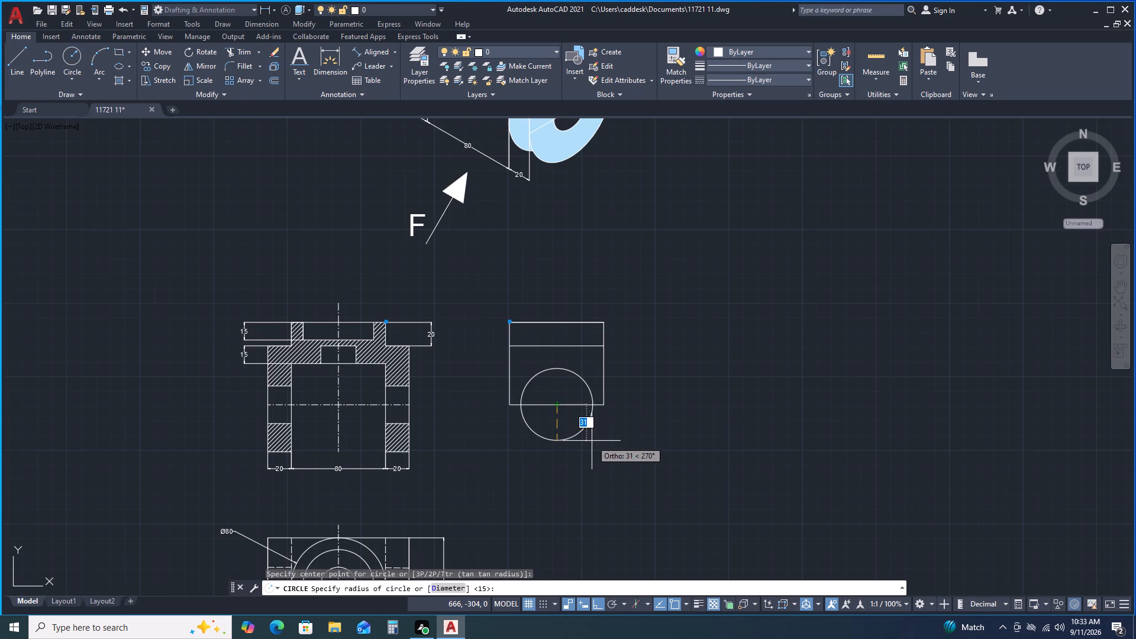
text(40)
key(Return)
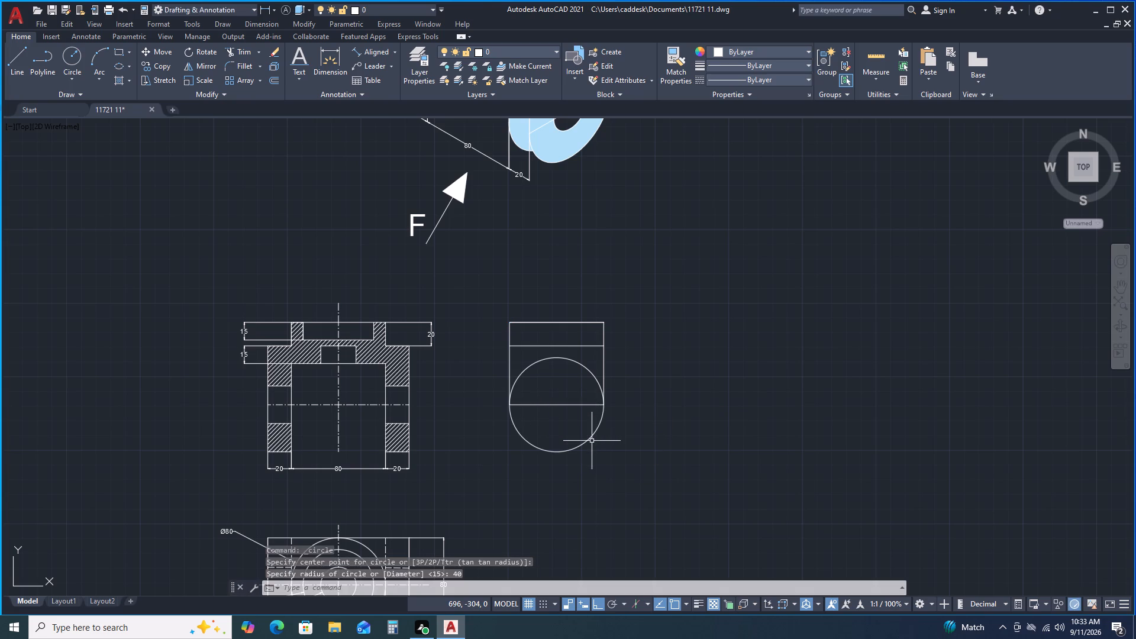
Trim away the upper half of the radius 40 circle, leaving the rounded lower end of the side view.
click(242, 51)
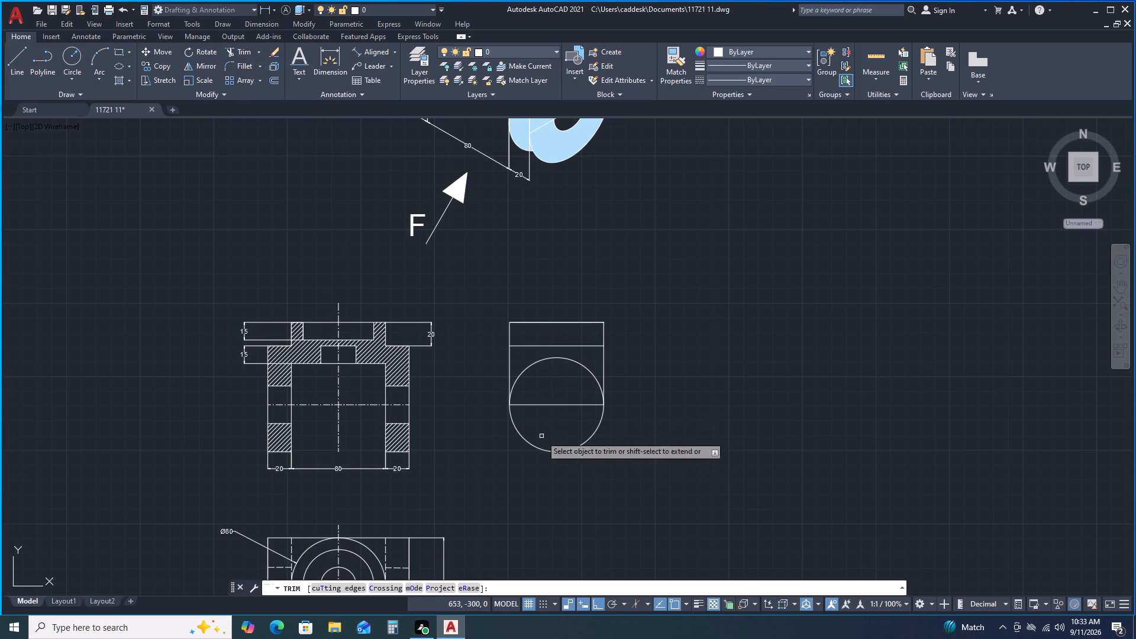
click(524, 373)
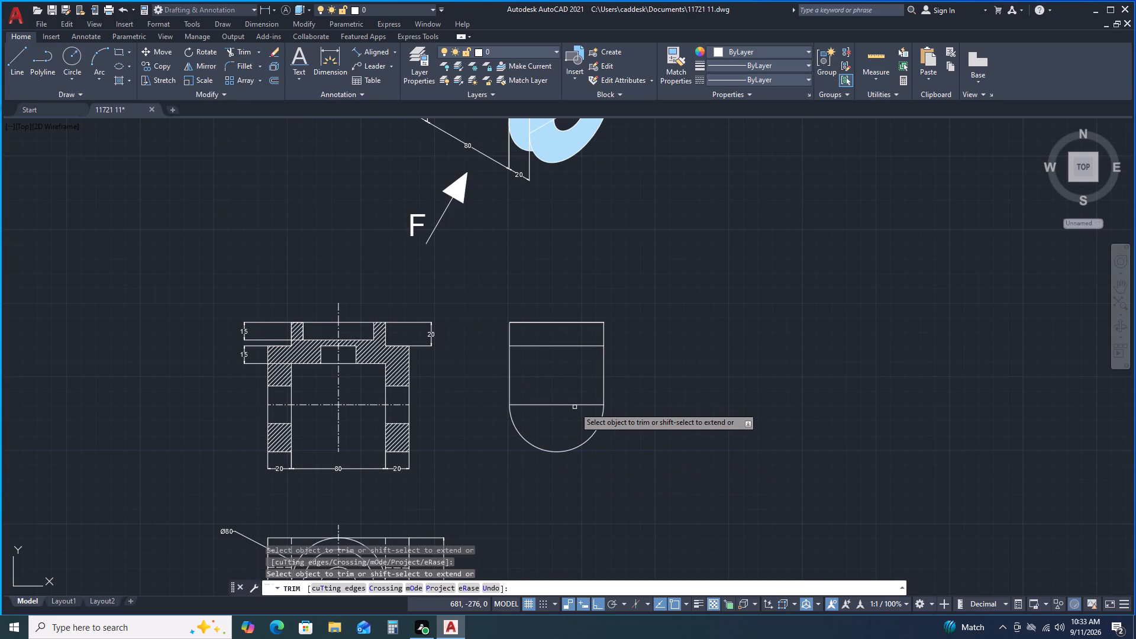
key(space)
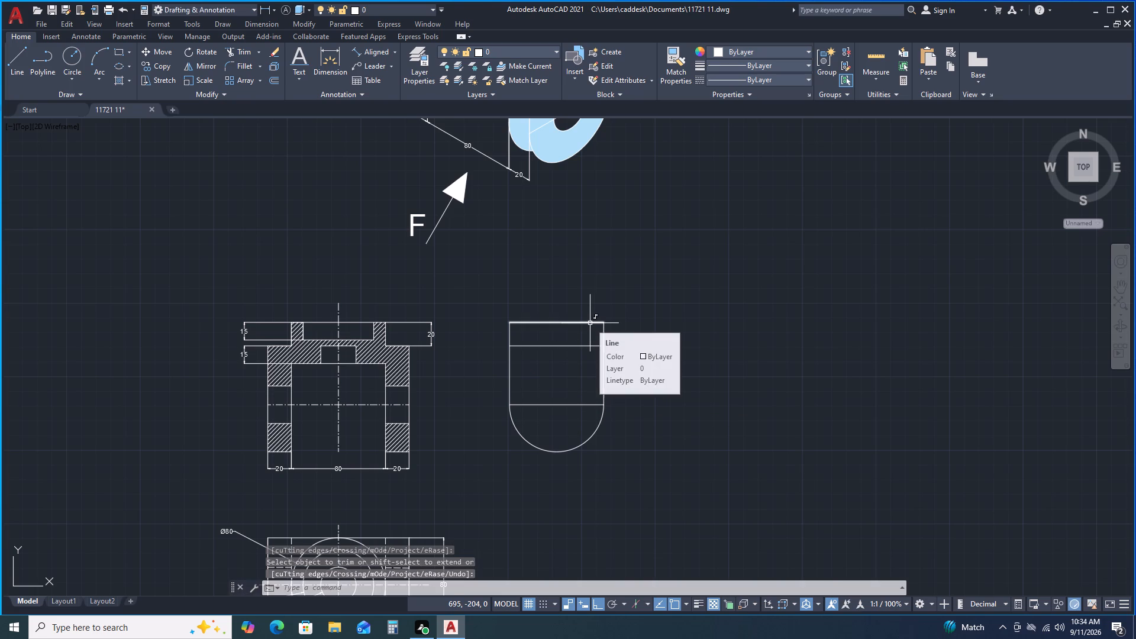
key(space)
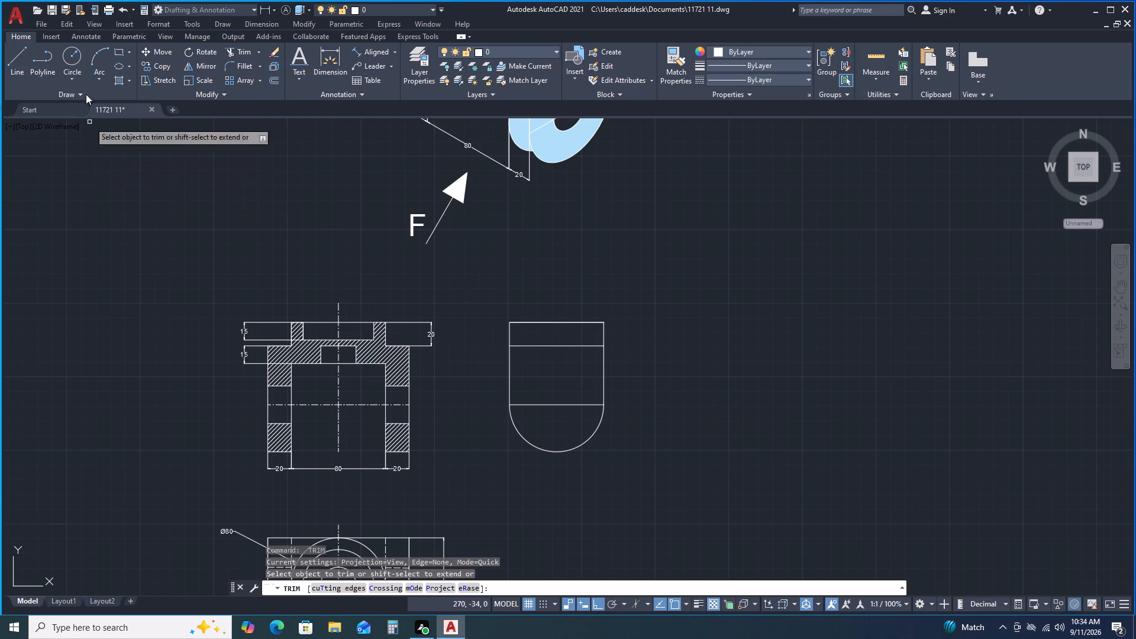
Draw the side hole as a circle of radius 15 centred on the midpoint of the horizontal line above the arc.
click(69, 51)
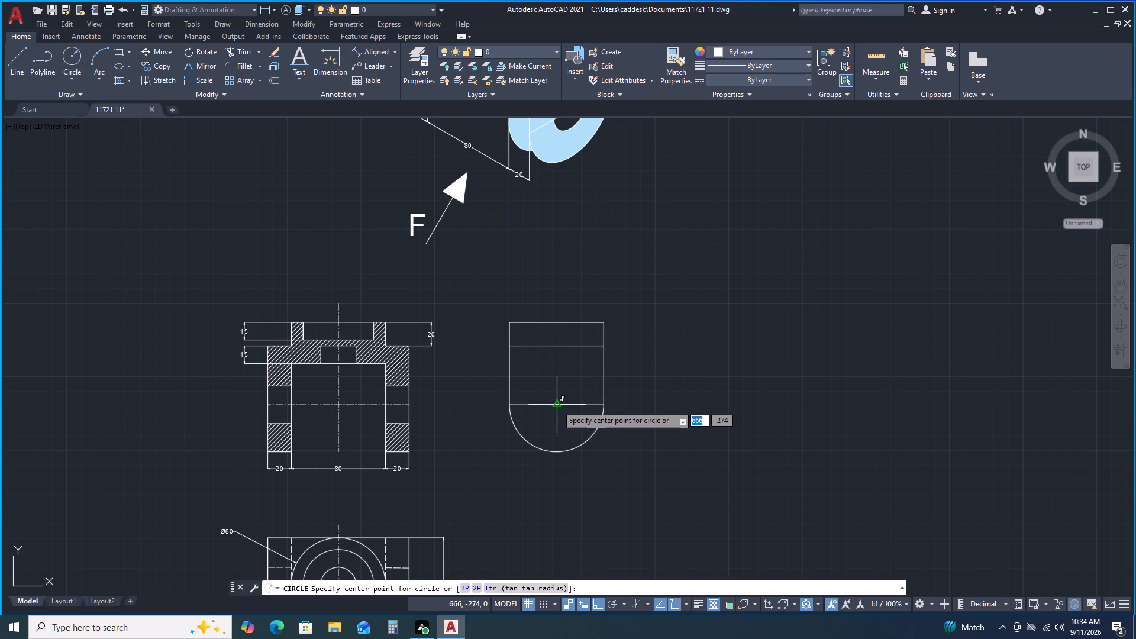
click(556, 405)
text(15)
key(Return)
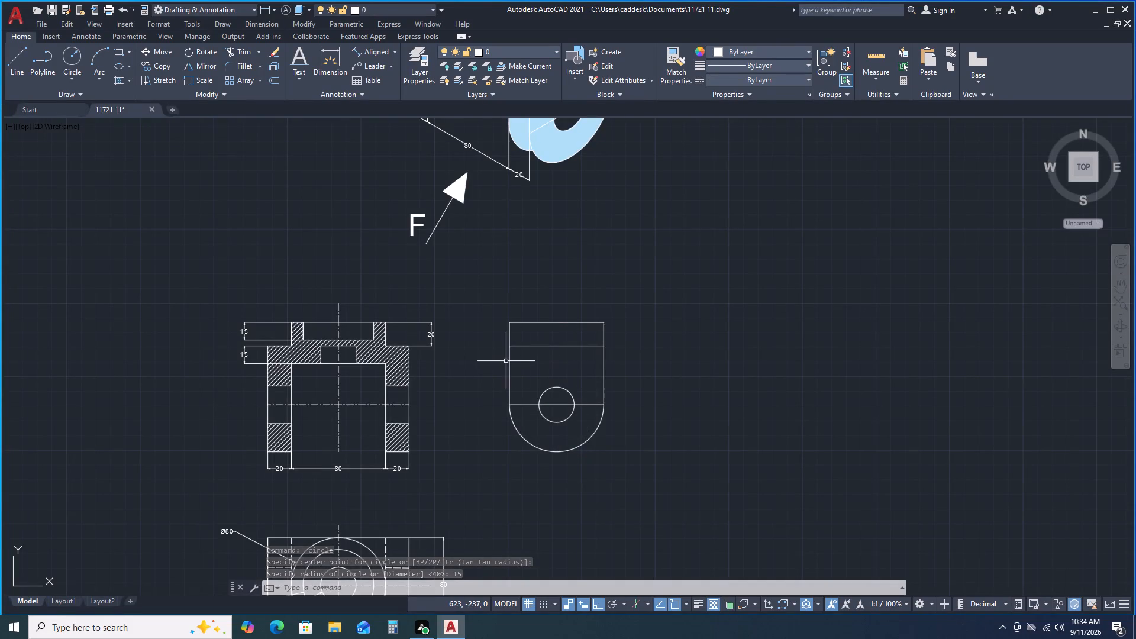
Draw a vertical centre line about 131 units long through the hole centre, extending past the side view's top edge and bottom arc.
scroll(506, 361, up, 2)
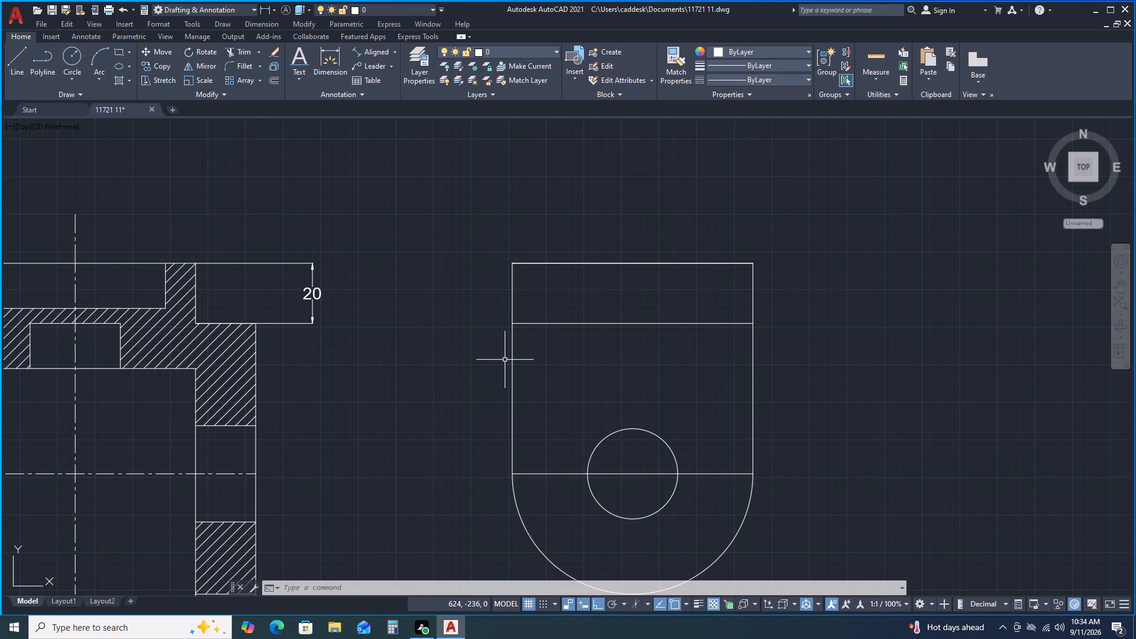
click(19, 51)
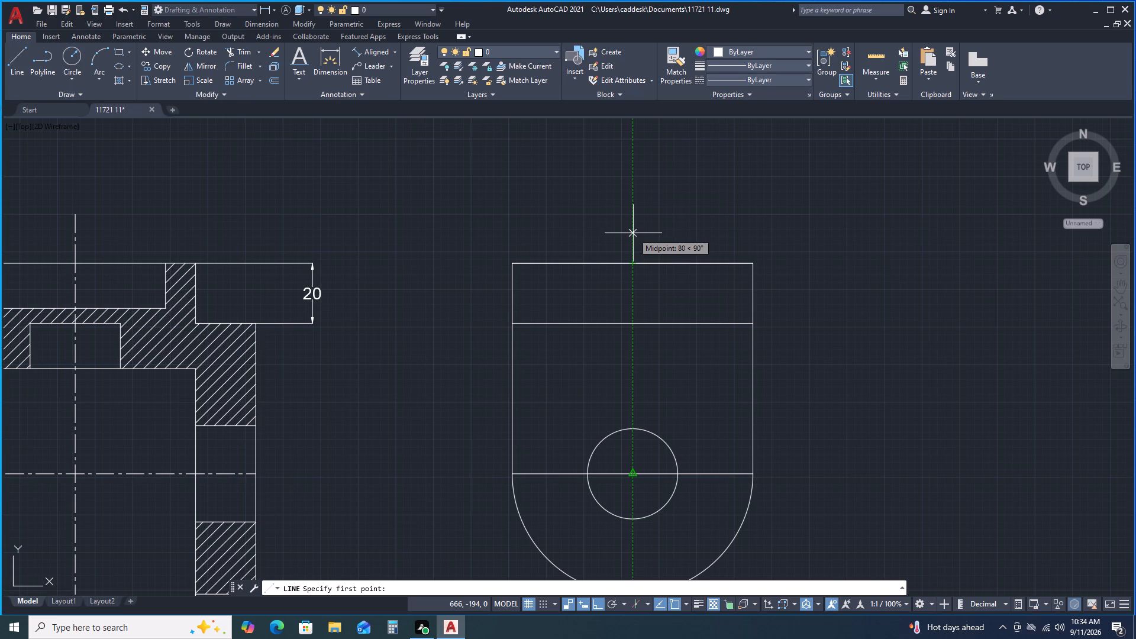
click(633, 233)
scroll(634, 233, up, 1)
scroll(638, 240, down, 1)
middle_drag(651, 421, 633, 208)
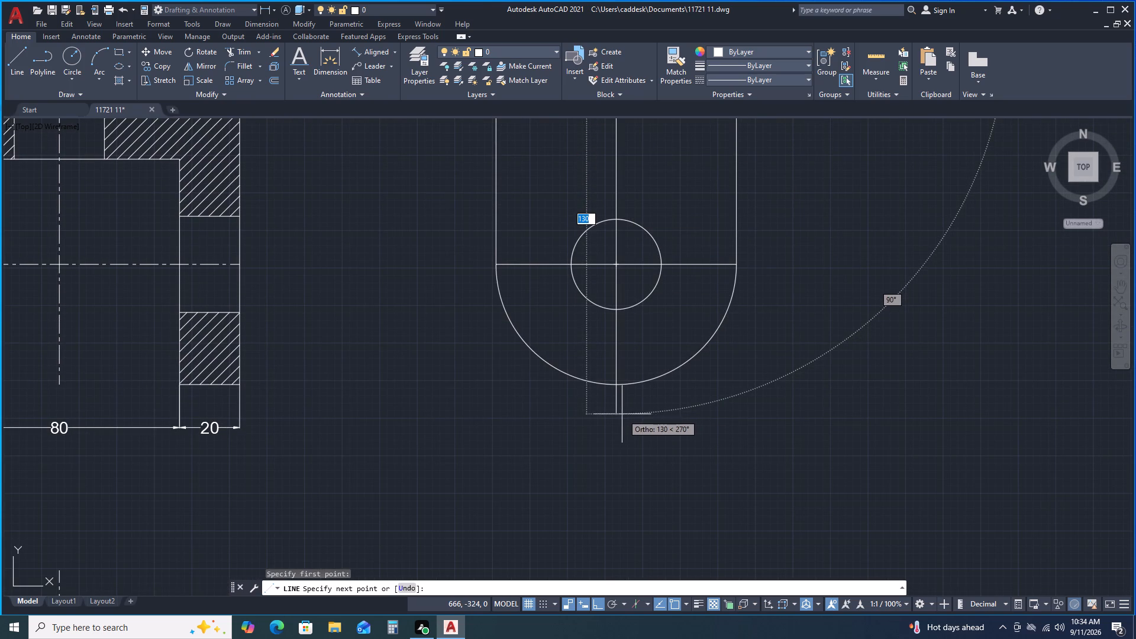
click(617, 418)
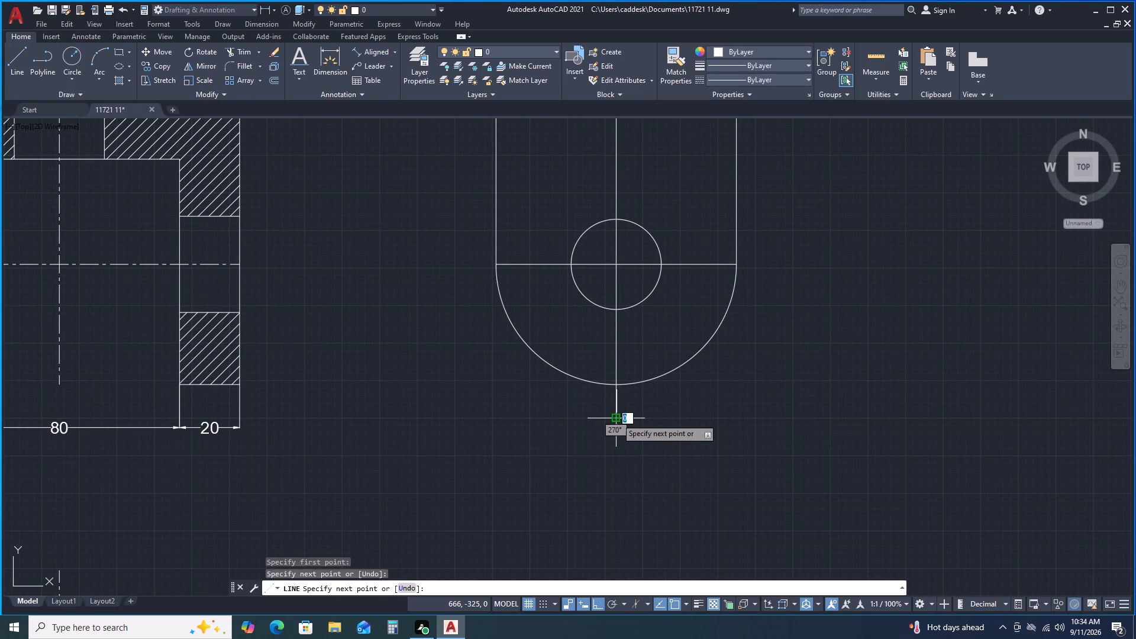
key(space)
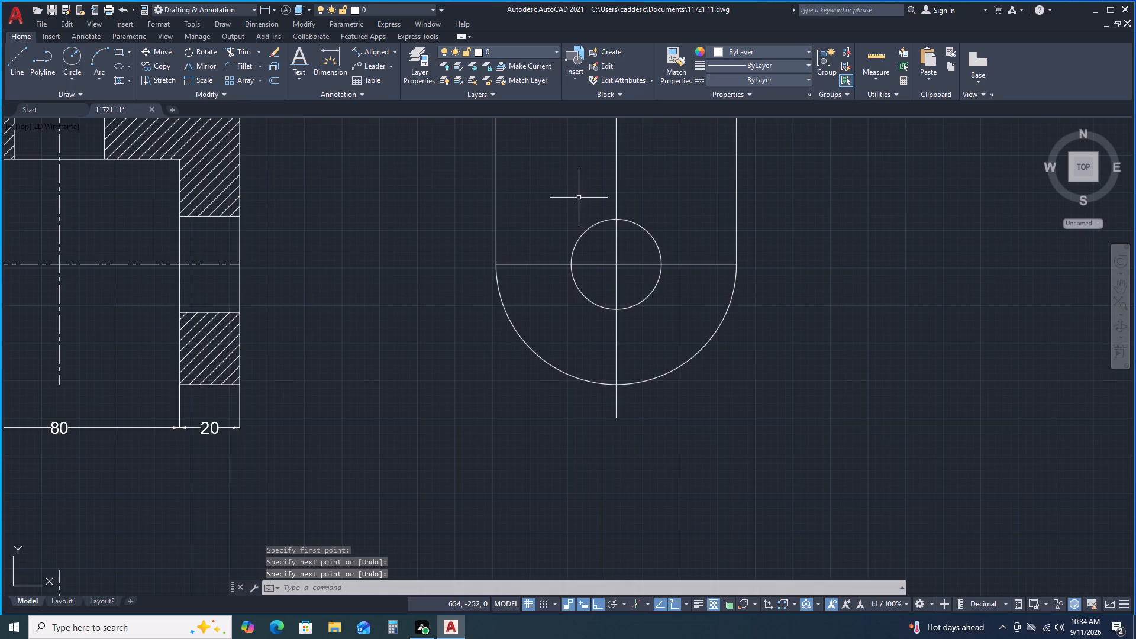
Draw two horizontal lines about 80 units long across the side view, level with the section's boss recess floor and the large cavity's top edge.
middle_drag(586, 222, 582, 409)
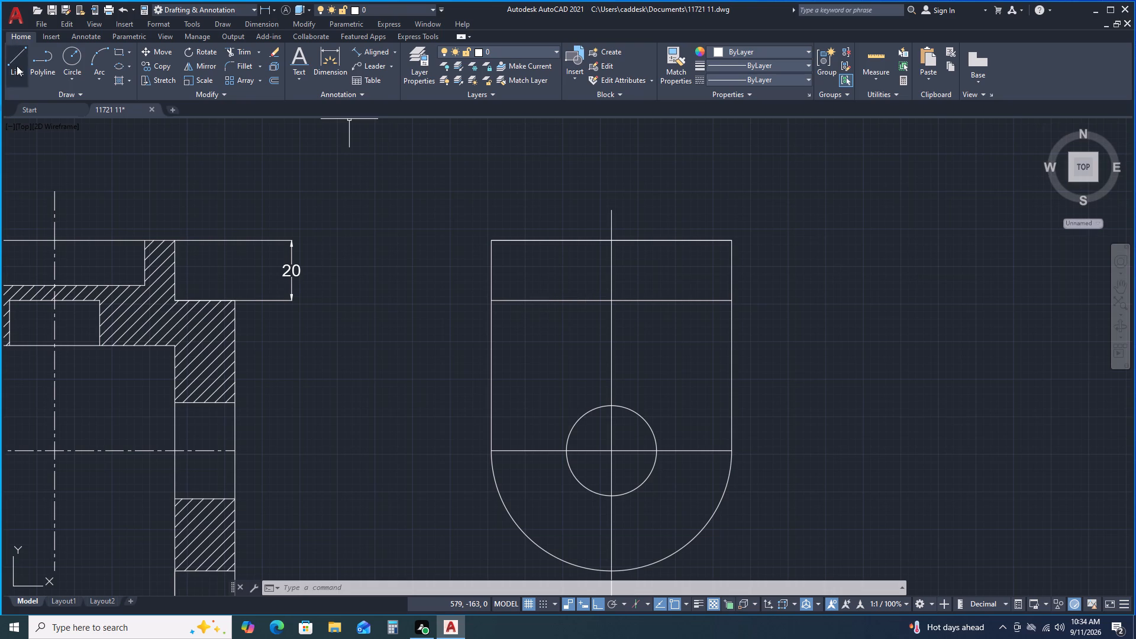
click(17, 50)
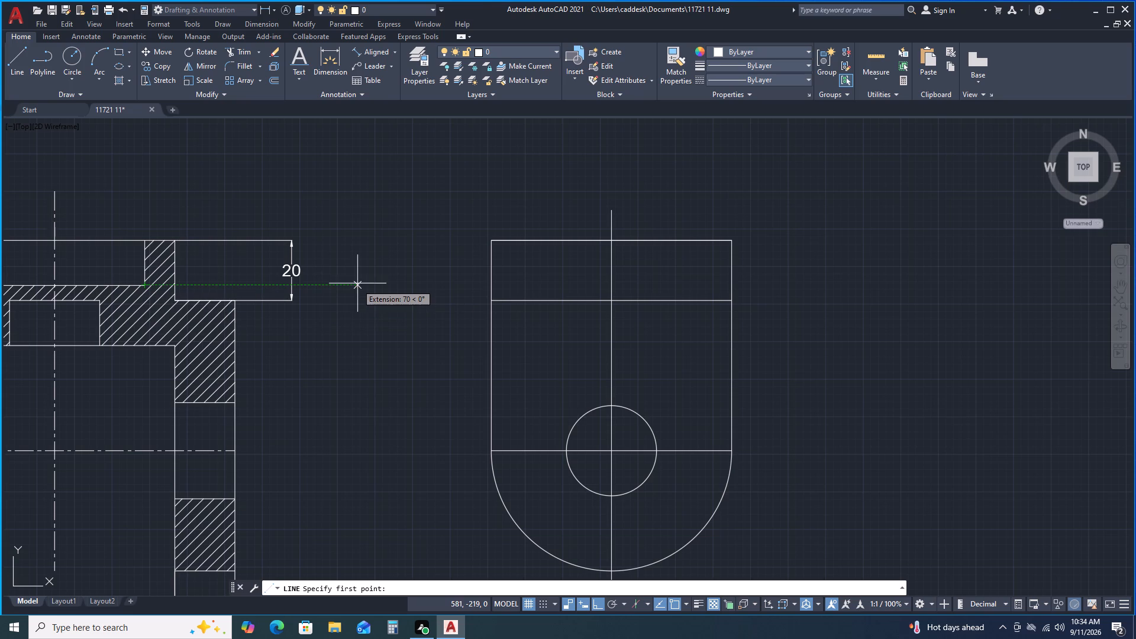
click(488, 282)
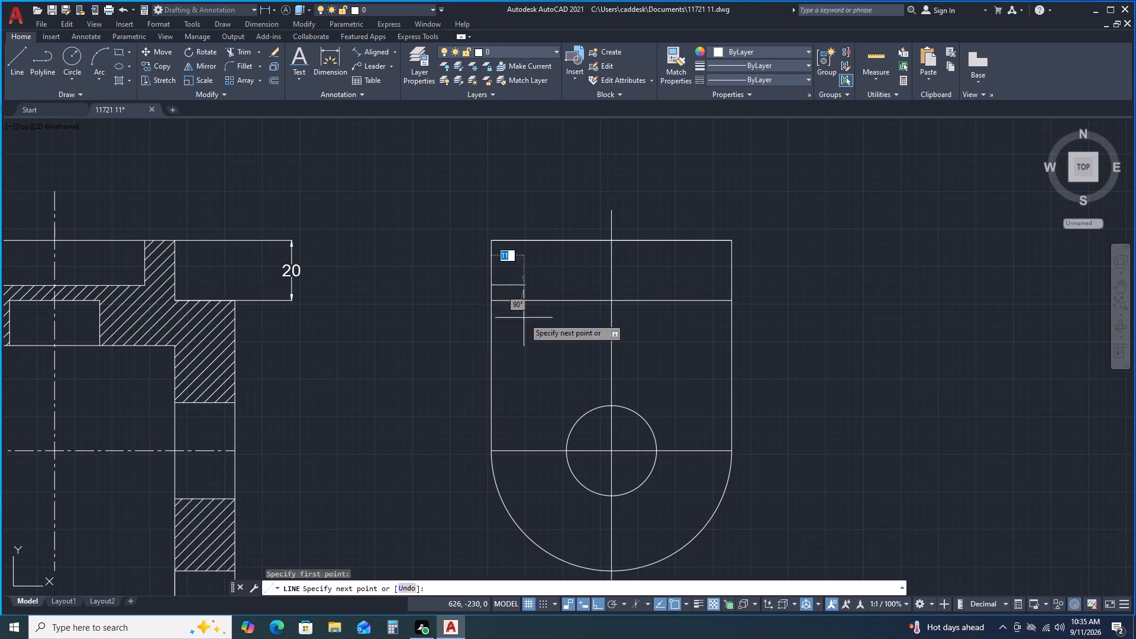
click(732, 285)
key(space)
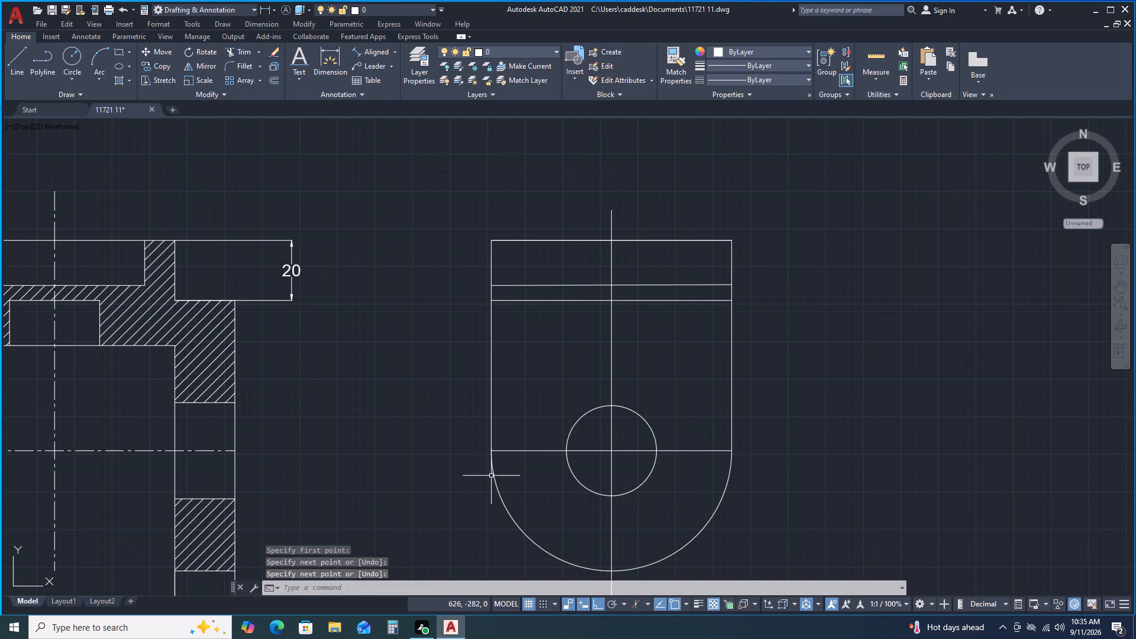
key(space)
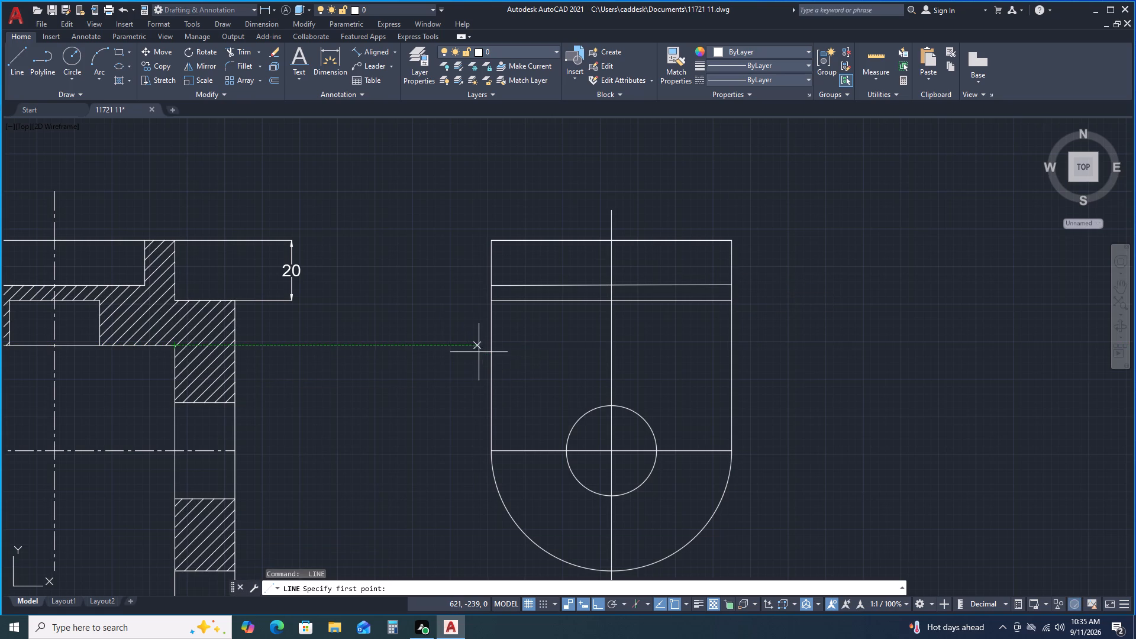
click(493, 345)
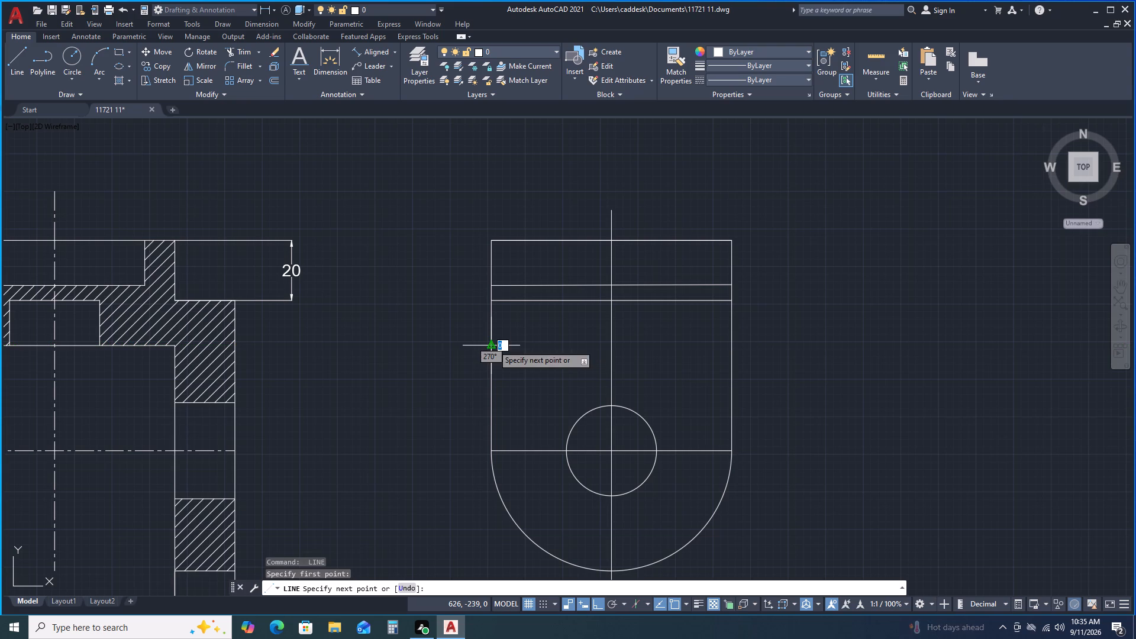
click(732, 343)
key(space)
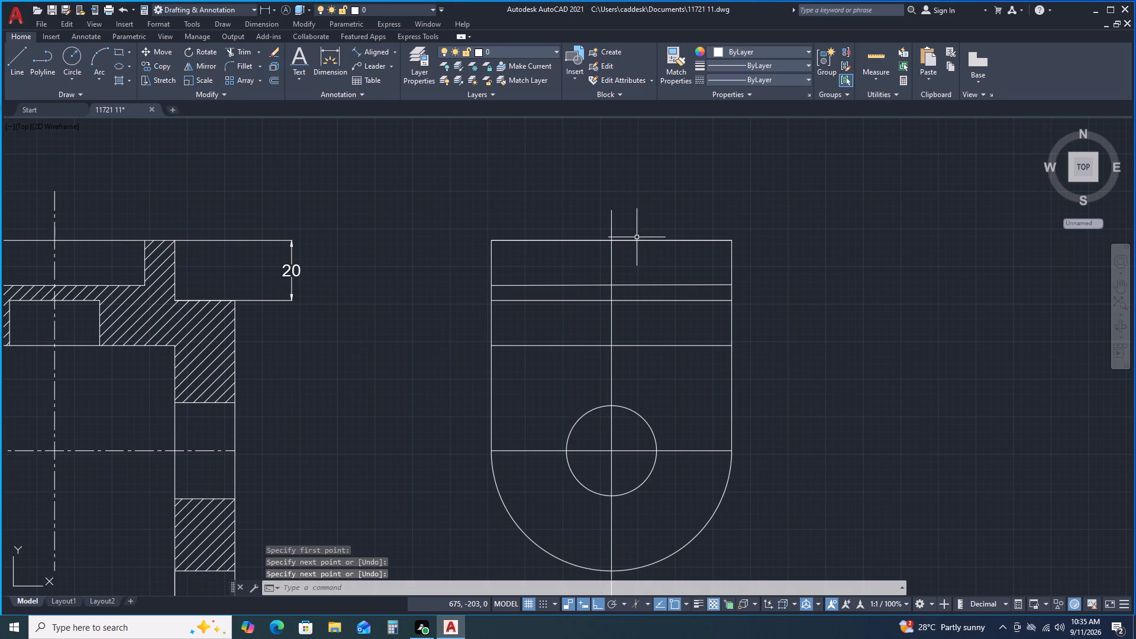
Copy the side view's vertical centre line 30 units to each side, and place one further copy at a distance of 15.
click(612, 267)
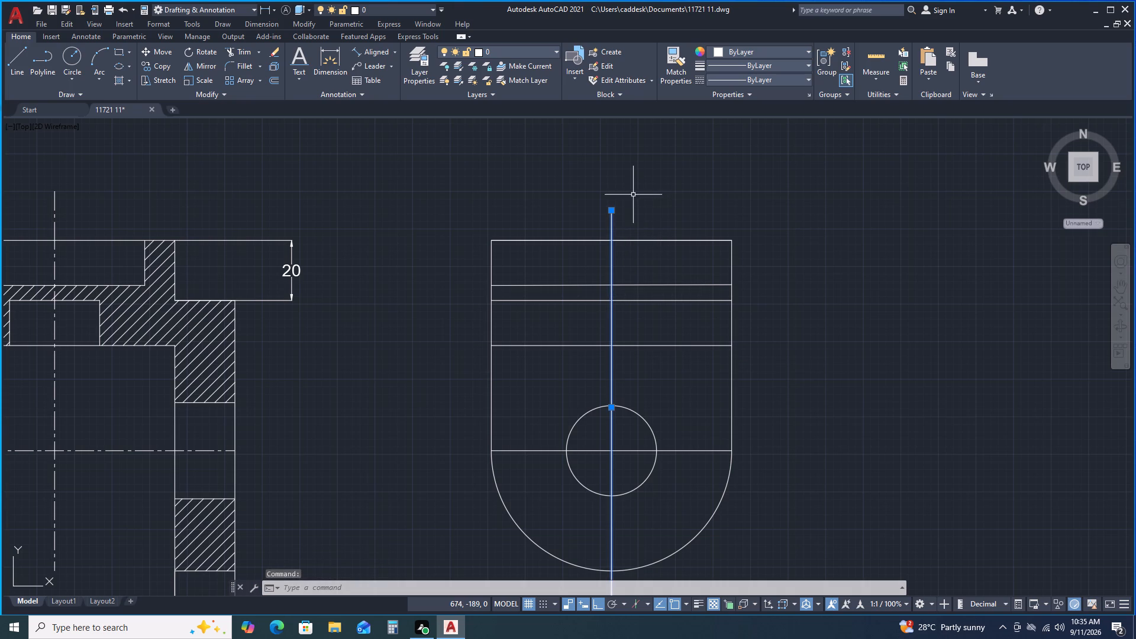
right_click(640, 222)
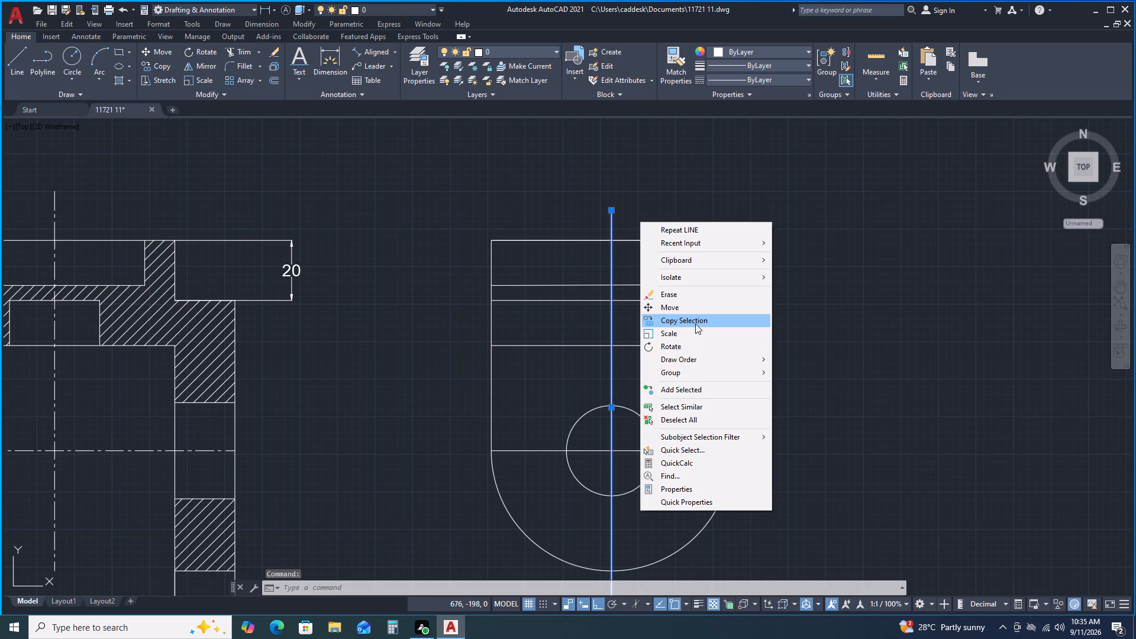
click(695, 324)
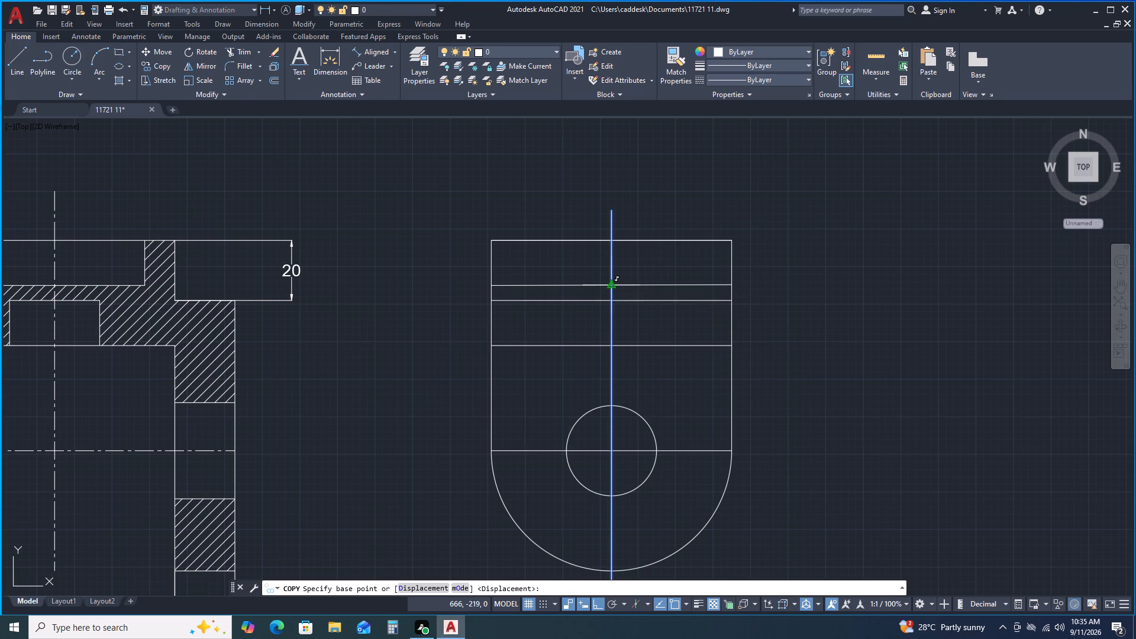
click(611, 285)
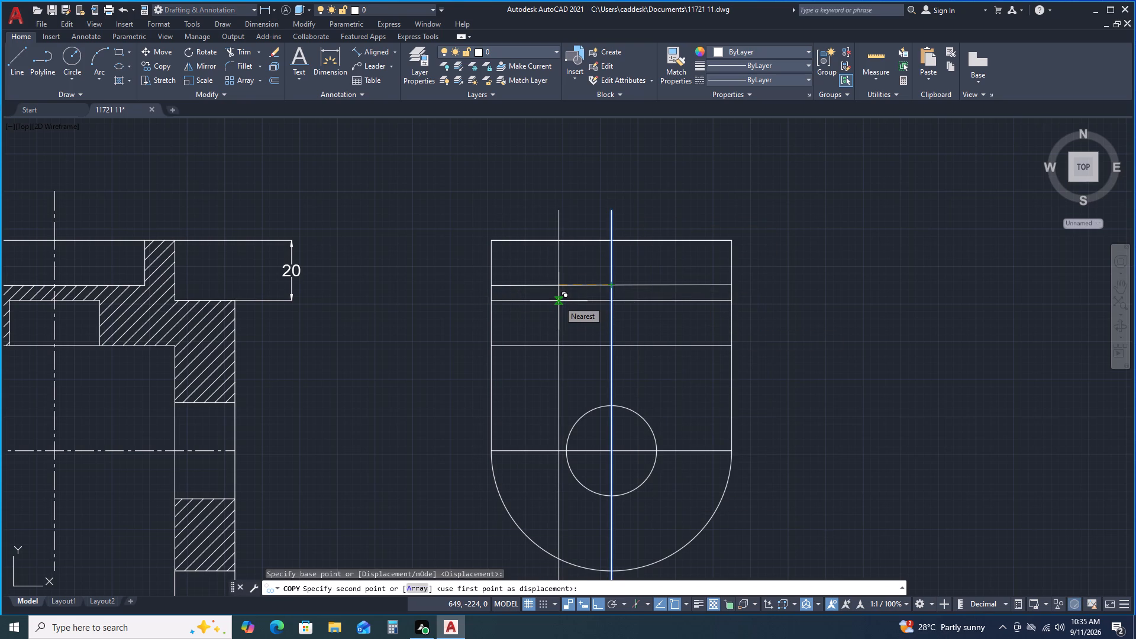
text(30)
key(Return)
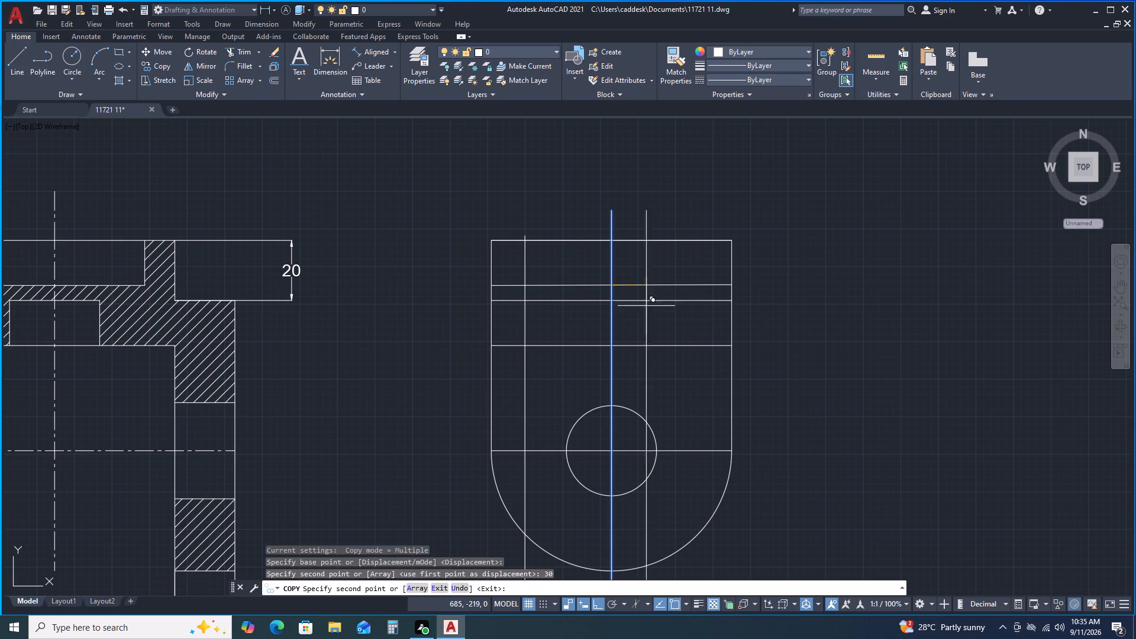
text(30)
key(Return)
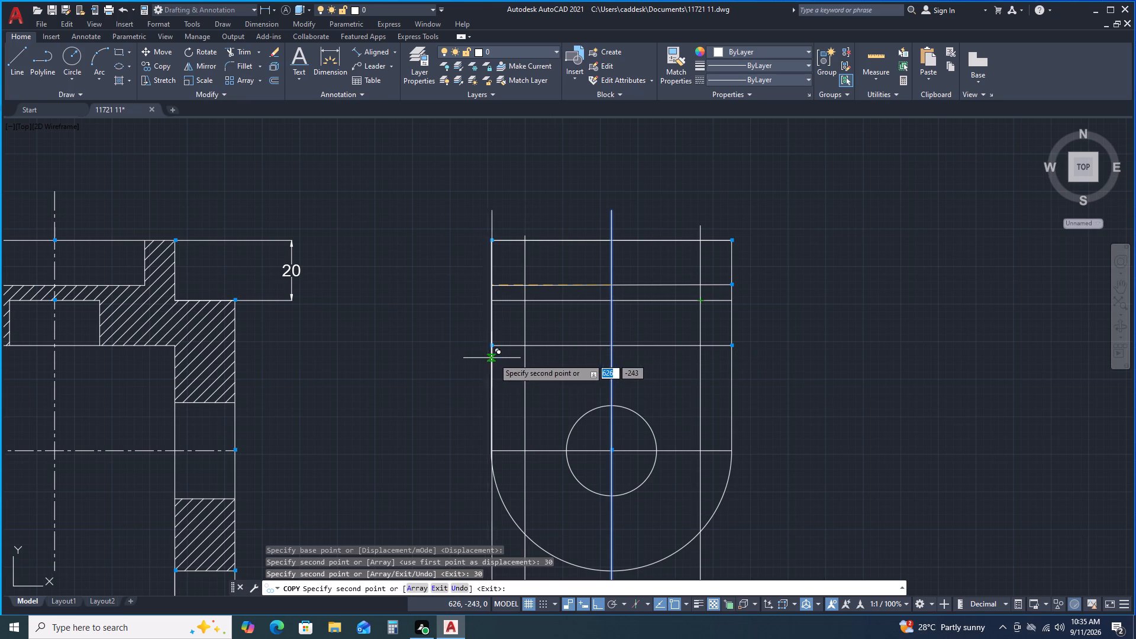
text(15)
key(Return)
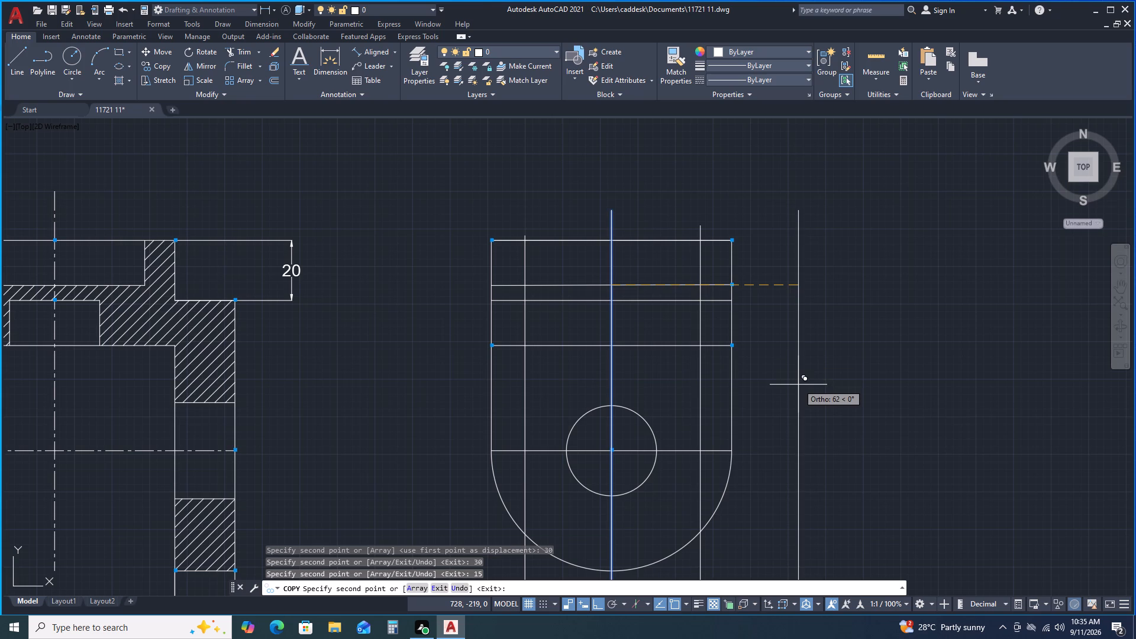
key(Escape)
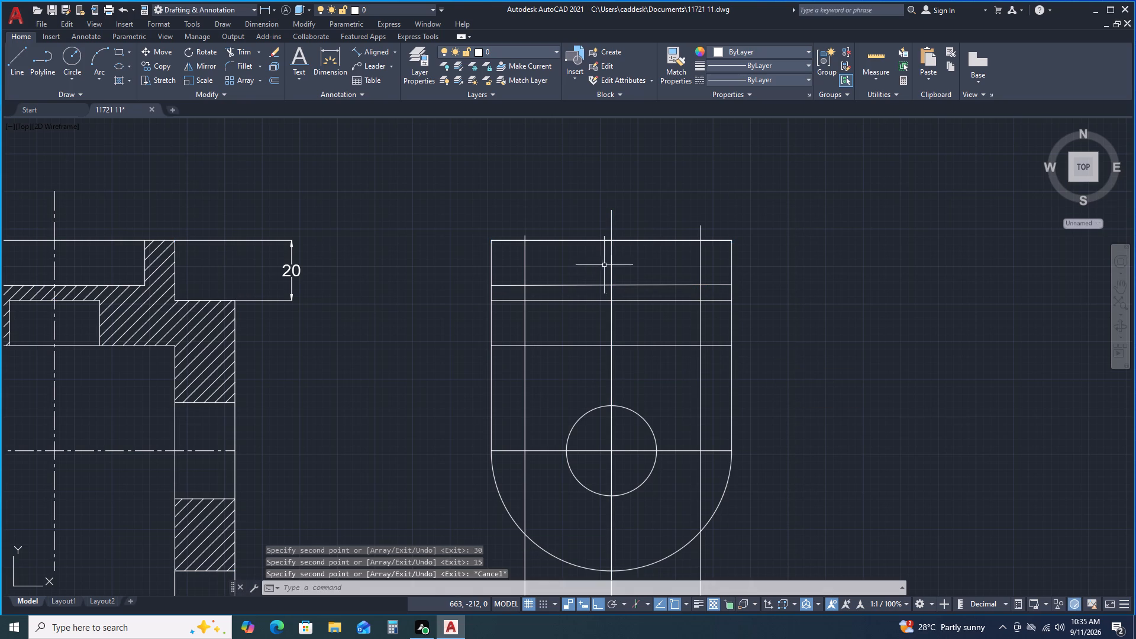
Copy the line lying on the side view's vertical axis 15 units to each side, in line with the side hole's edges.
click(612, 273)
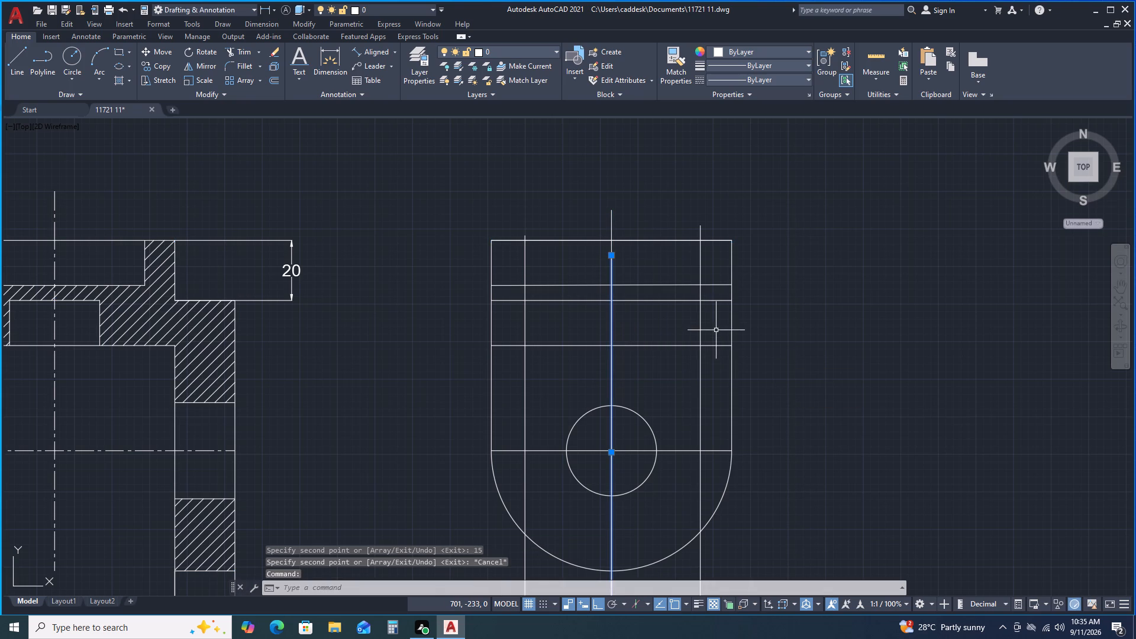
right_click(651, 317)
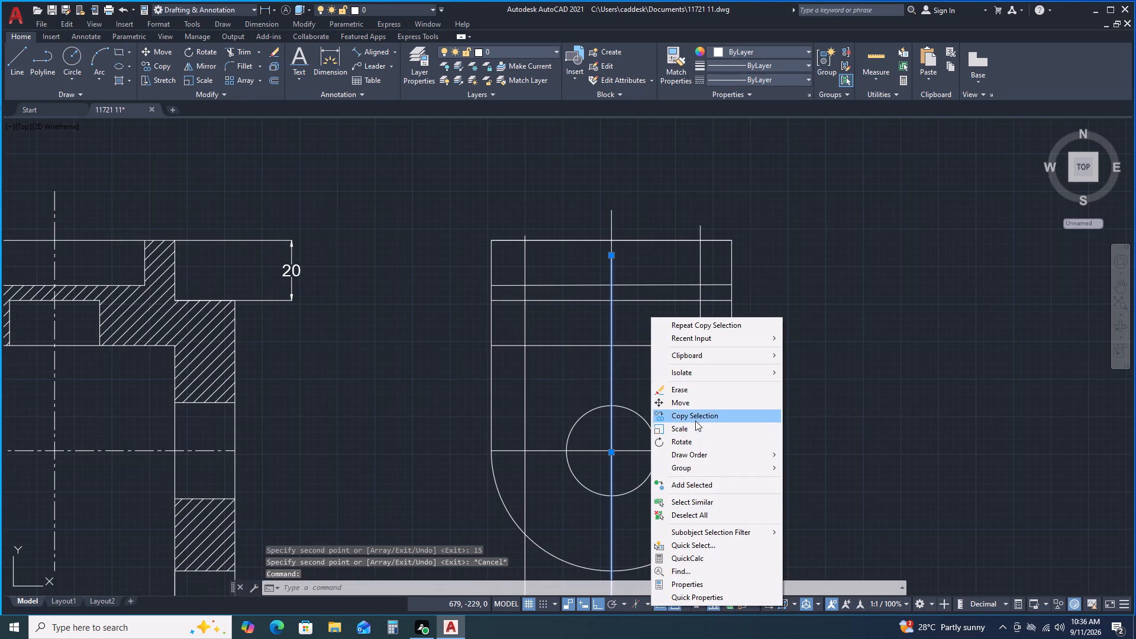
click(695, 421)
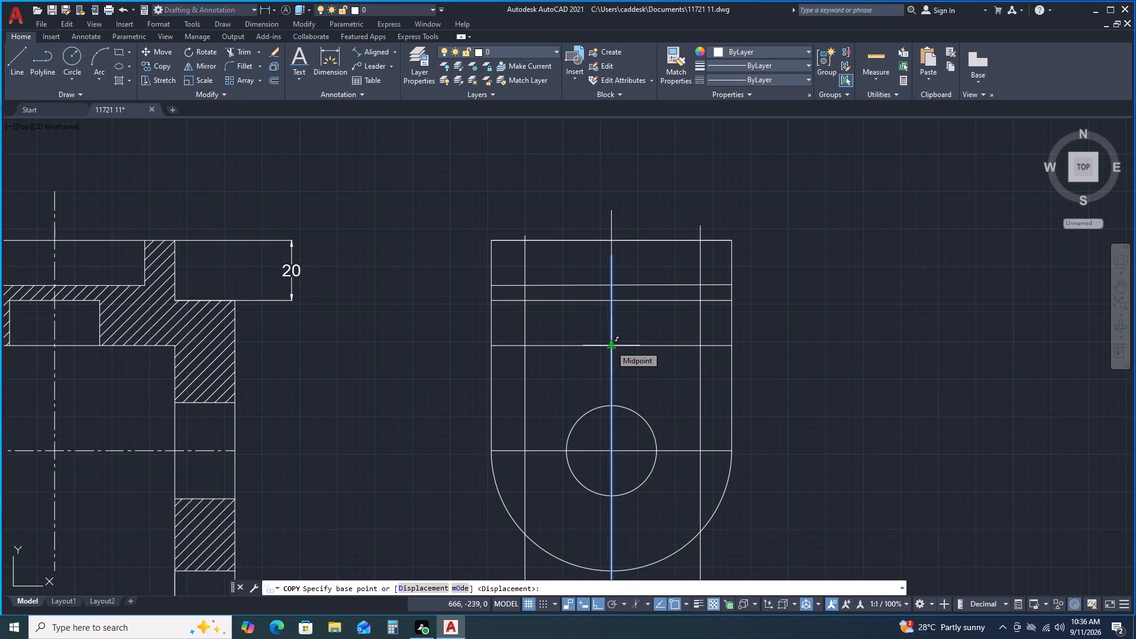
click(614, 347)
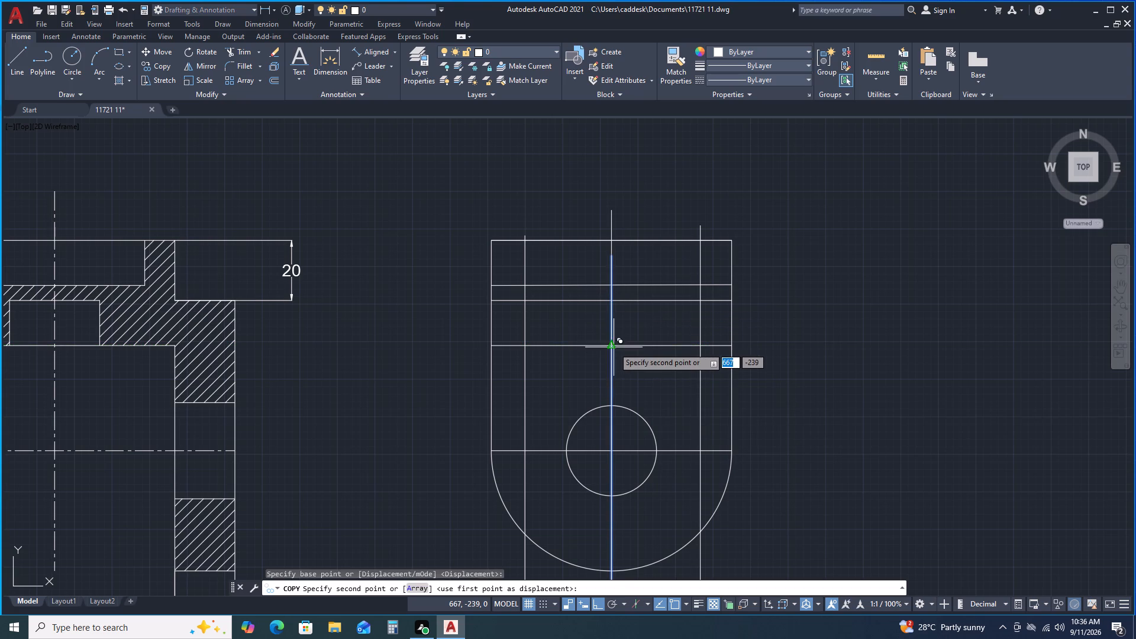
text(15)
key(Return)
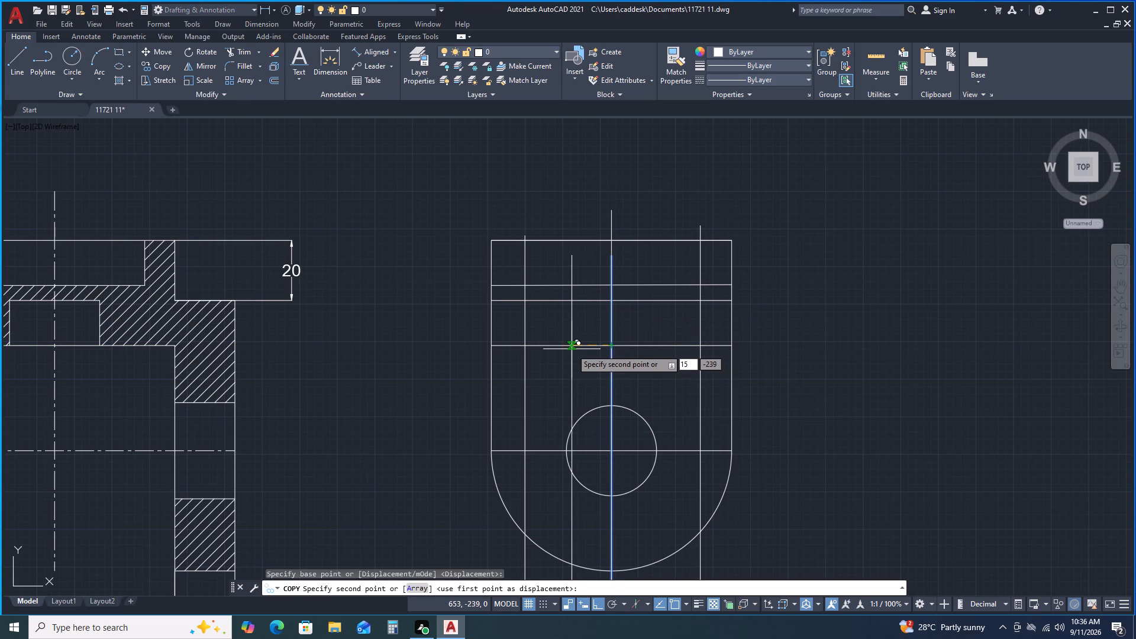
text(15)
key(Return)
key(space)
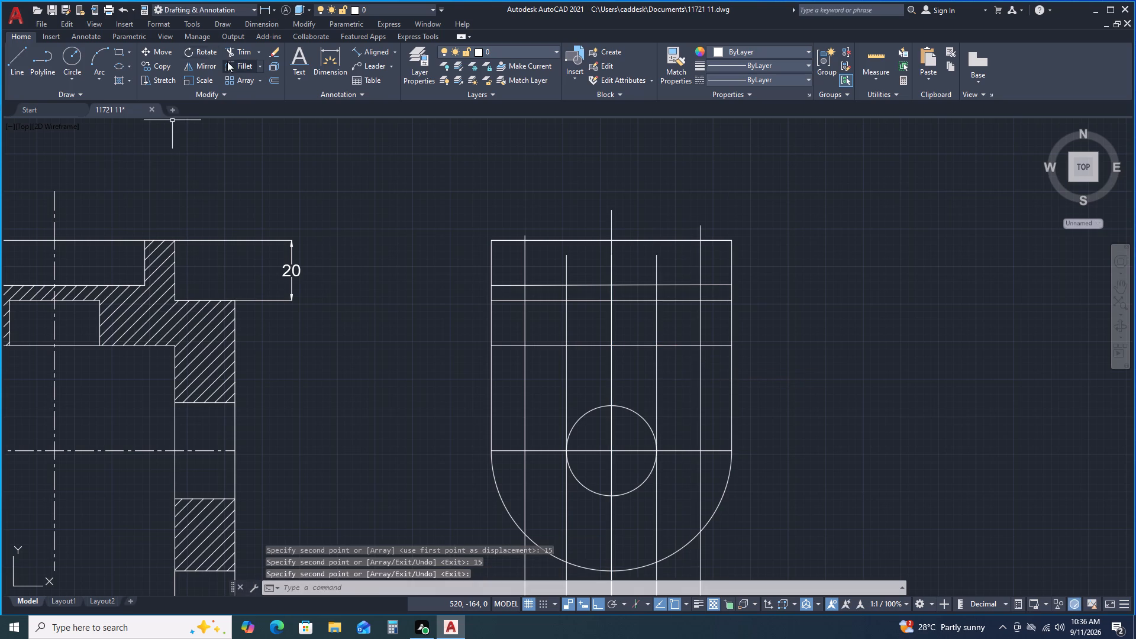
Trim the side view's left-half lines inside the outline, leaving the recess edge above its floor and the bore edge down to the cavity top.
click(238, 53)
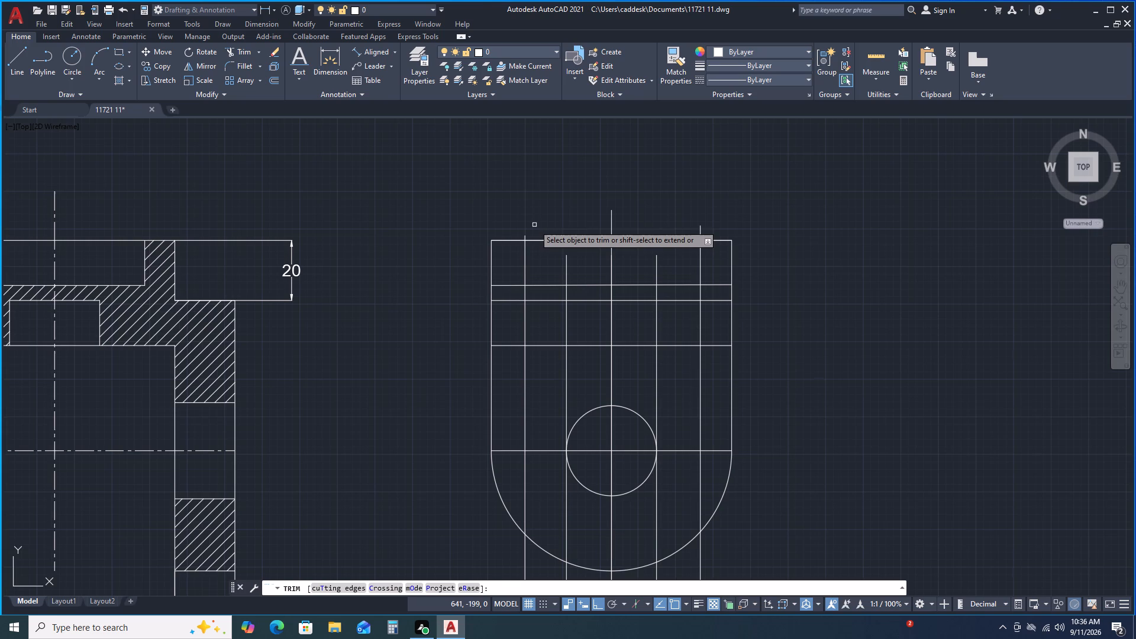
scroll(535, 237, up, 1)
scroll(535, 237, down, 1)
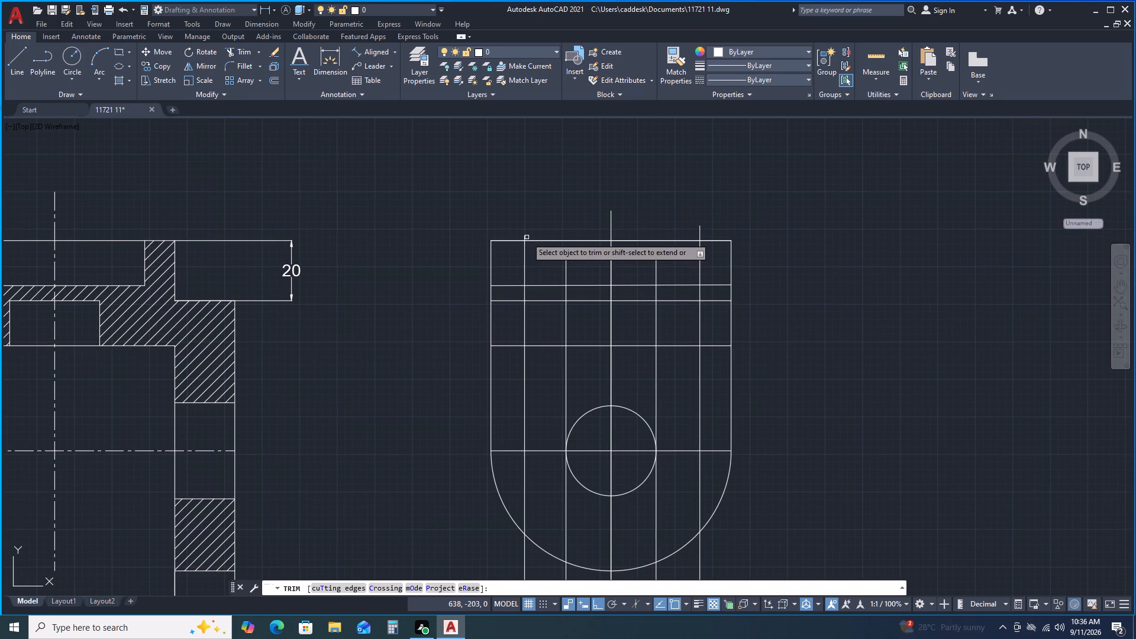
click(524, 237)
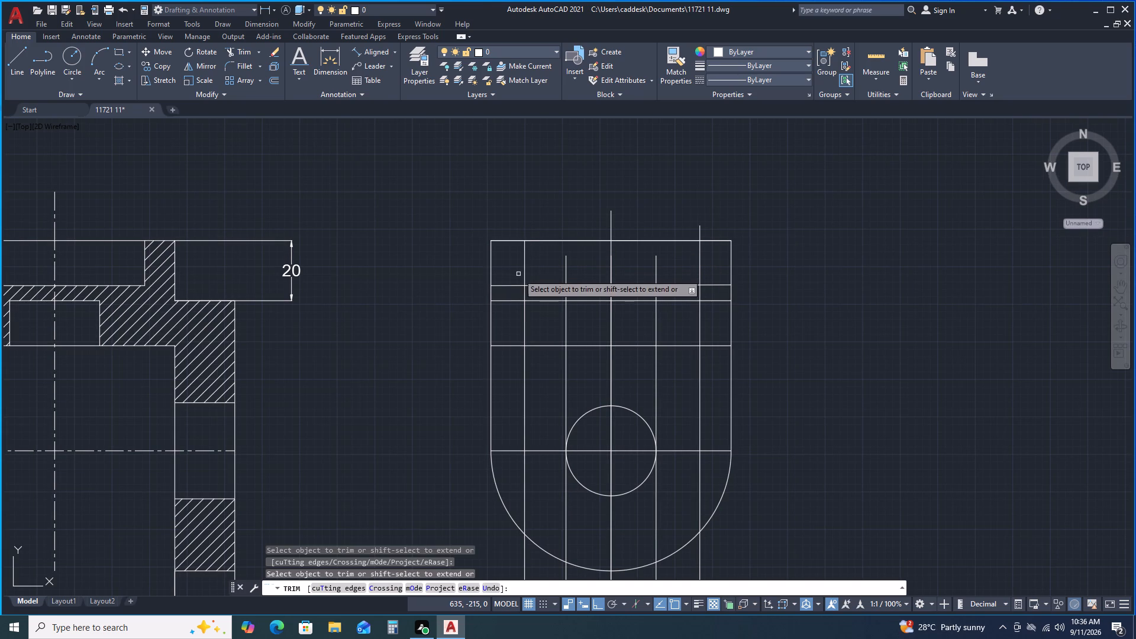
click(509, 285)
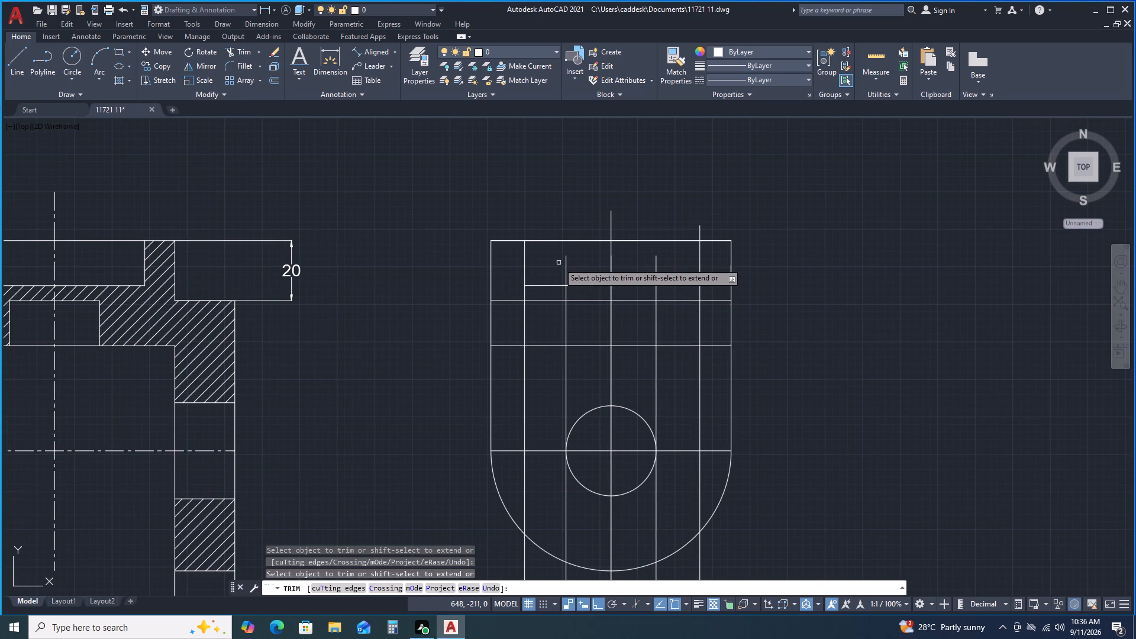
click(567, 263)
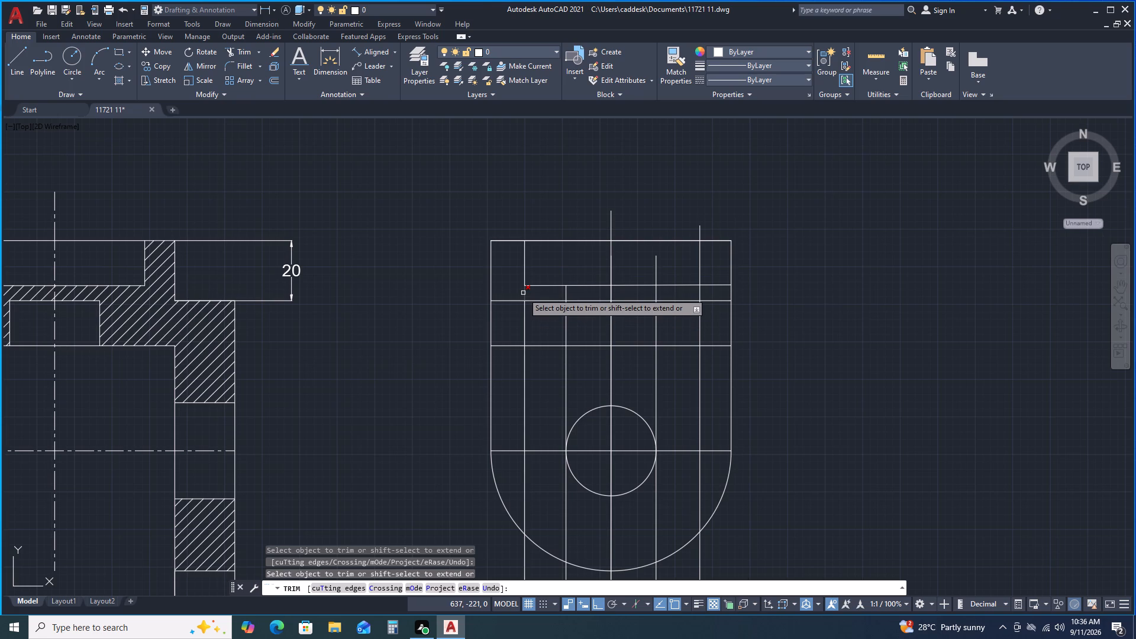
click(523, 293)
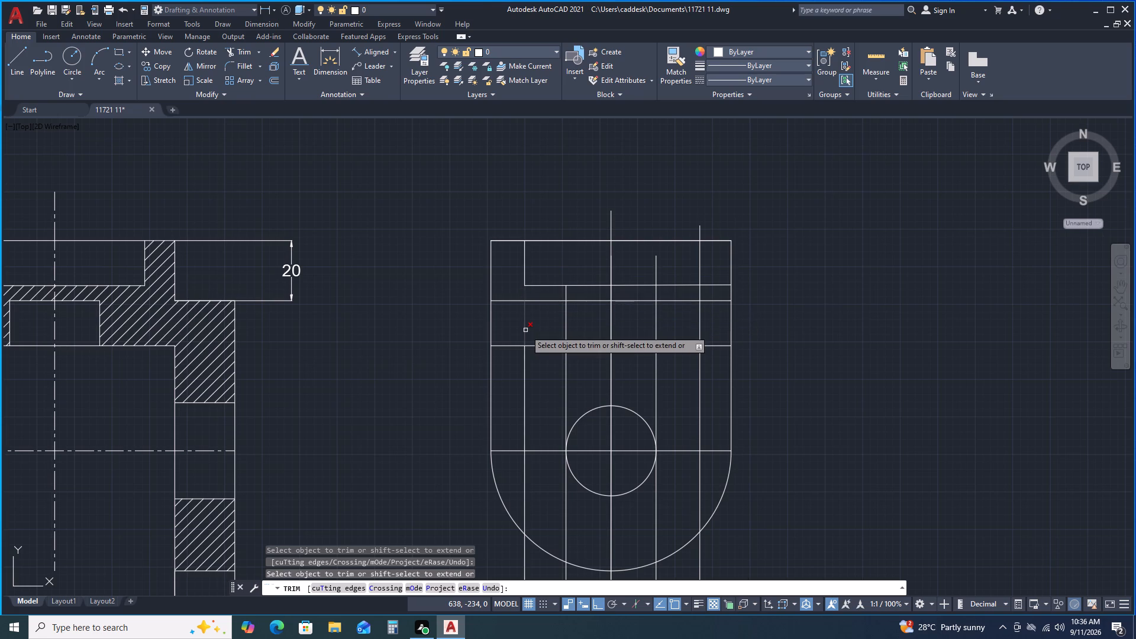
click(525, 330)
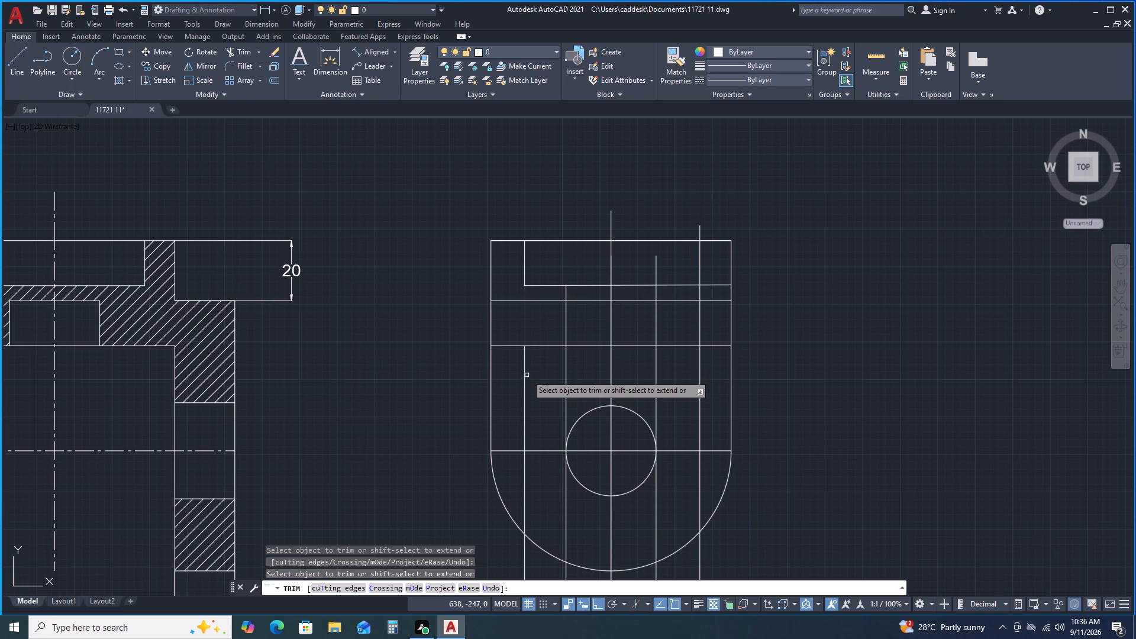
click(525, 382)
click(524, 478)
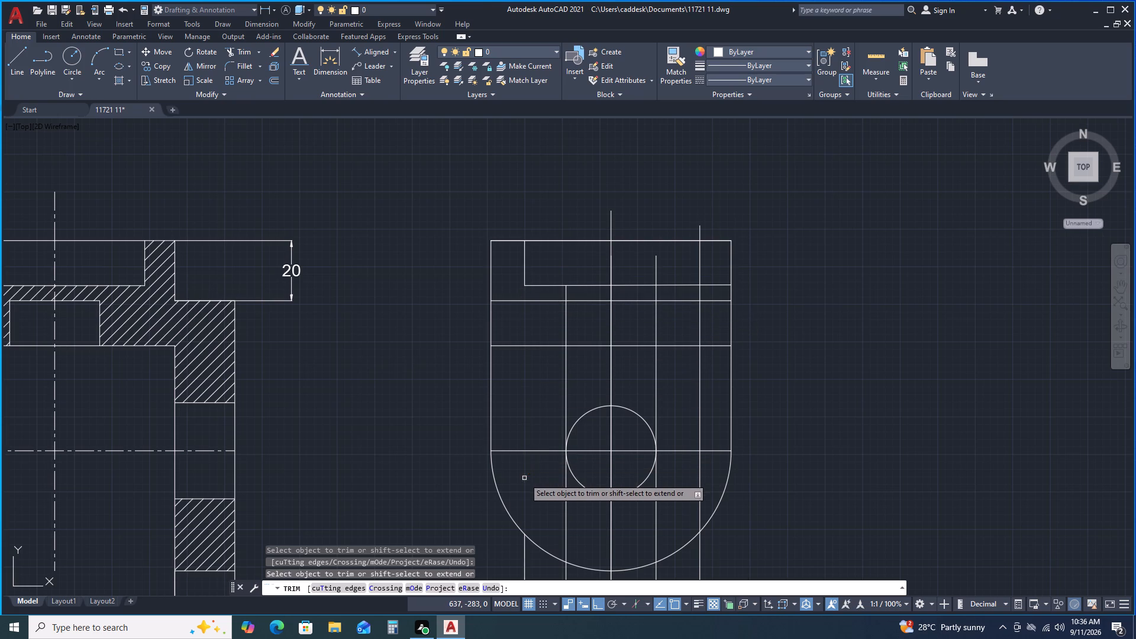
click(566, 390)
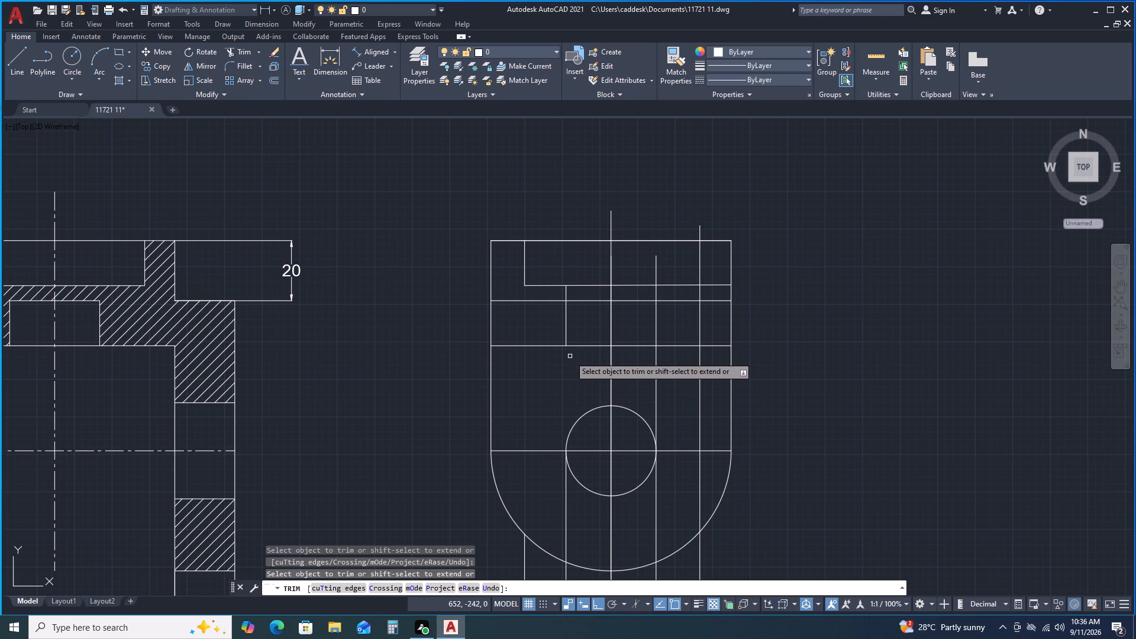
Trim the side view's right half to match, leaving the recess edge above its floor and the bore edge down to the cavity top.
click(700, 233)
click(657, 266)
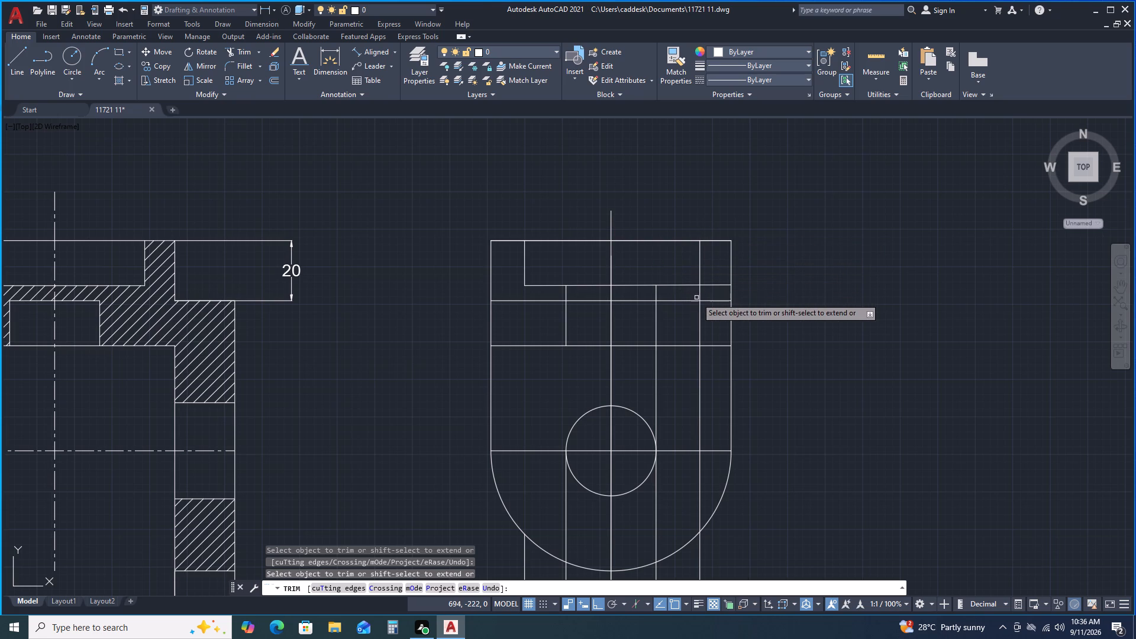
click(712, 285)
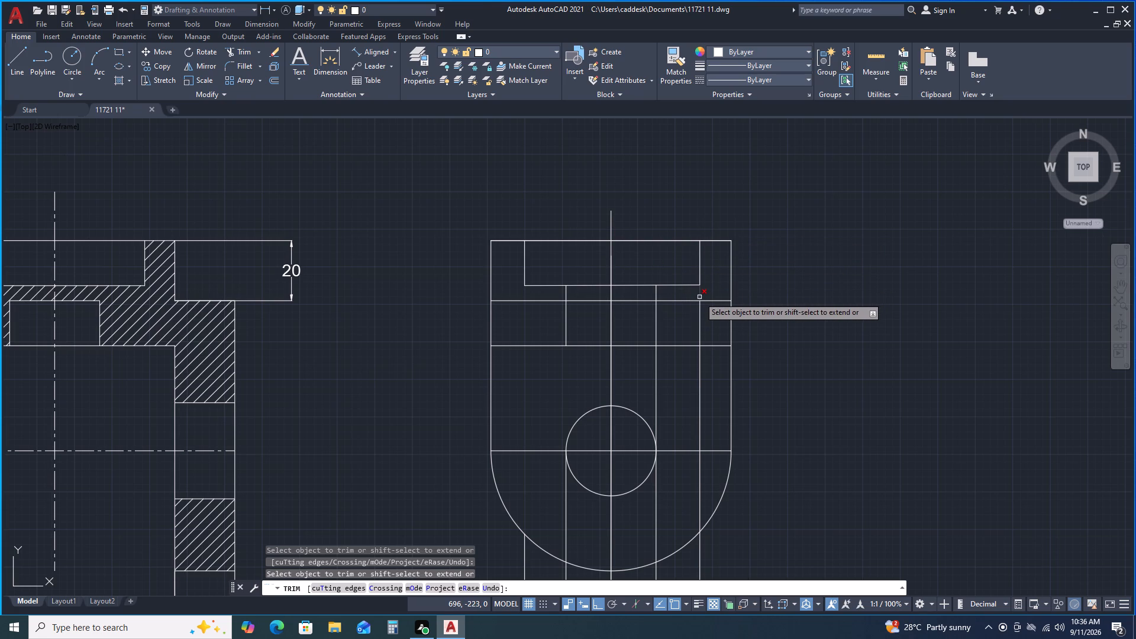
click(699, 297)
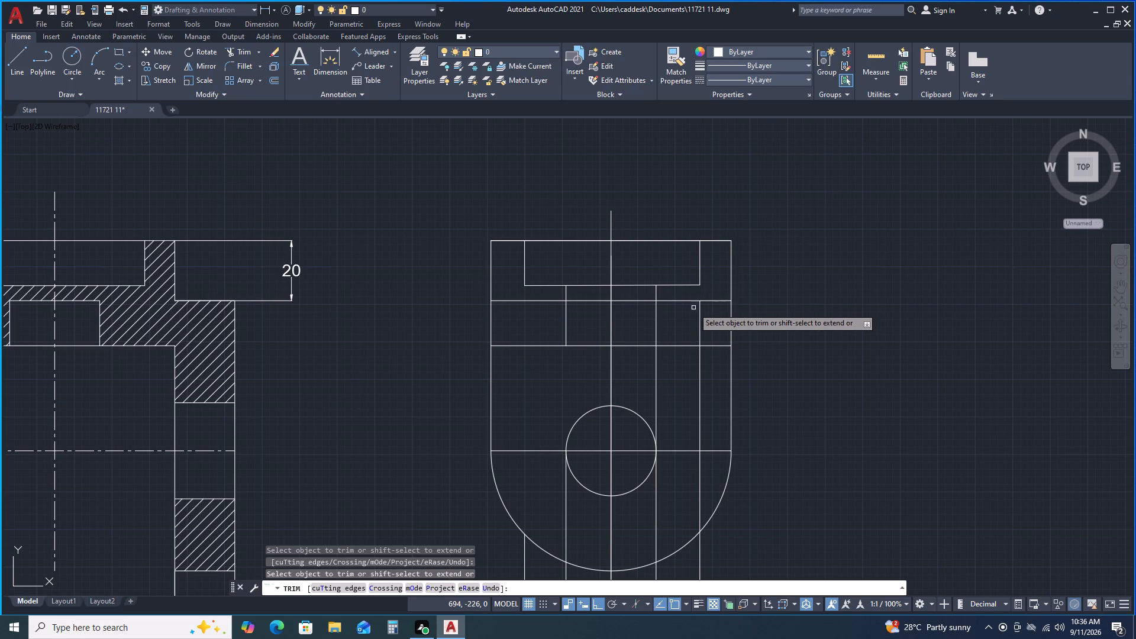
click(698, 320)
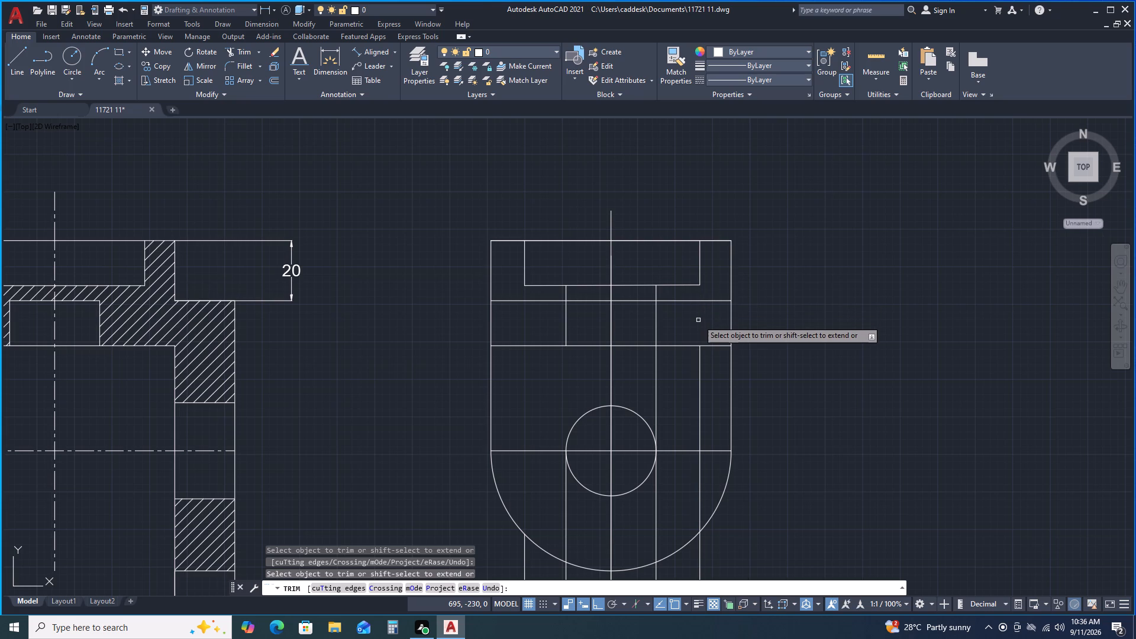
click(701, 389)
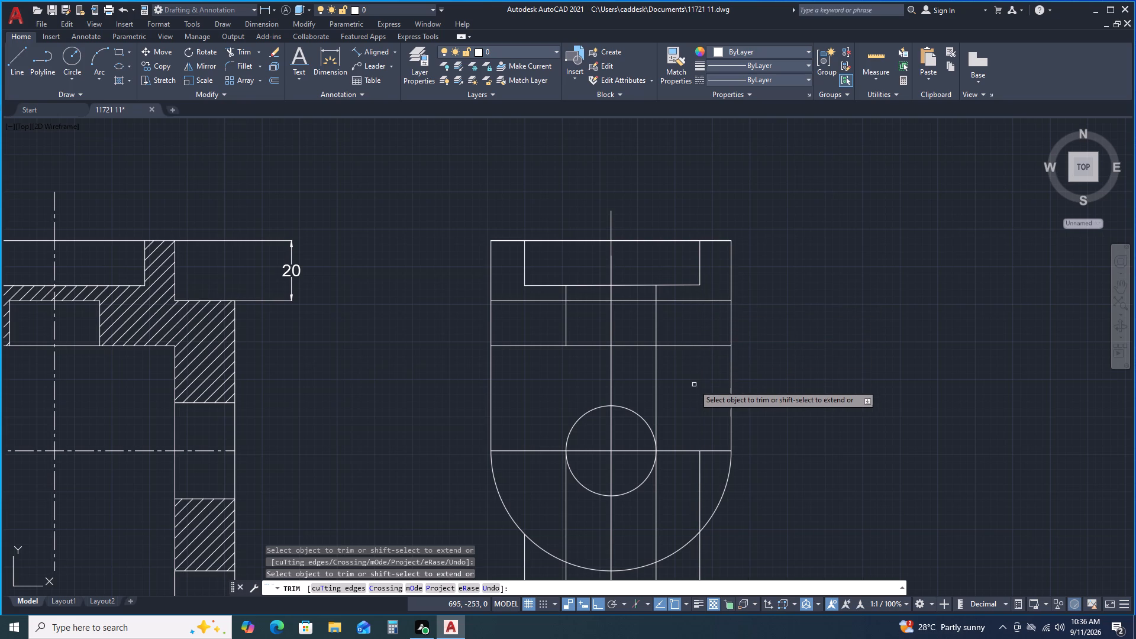
click(655, 369)
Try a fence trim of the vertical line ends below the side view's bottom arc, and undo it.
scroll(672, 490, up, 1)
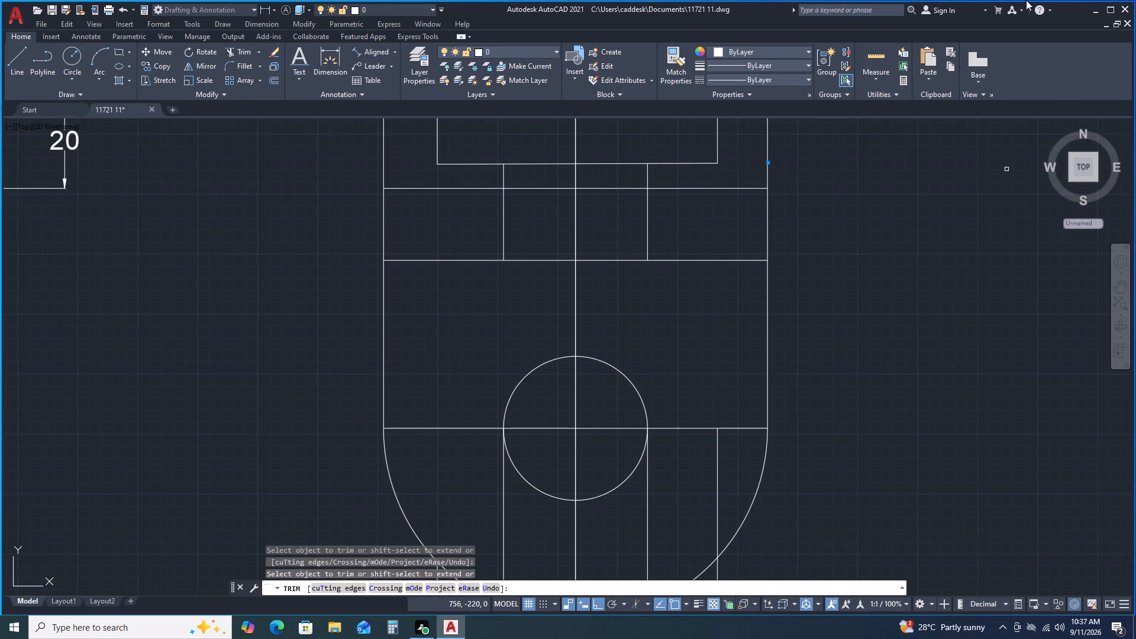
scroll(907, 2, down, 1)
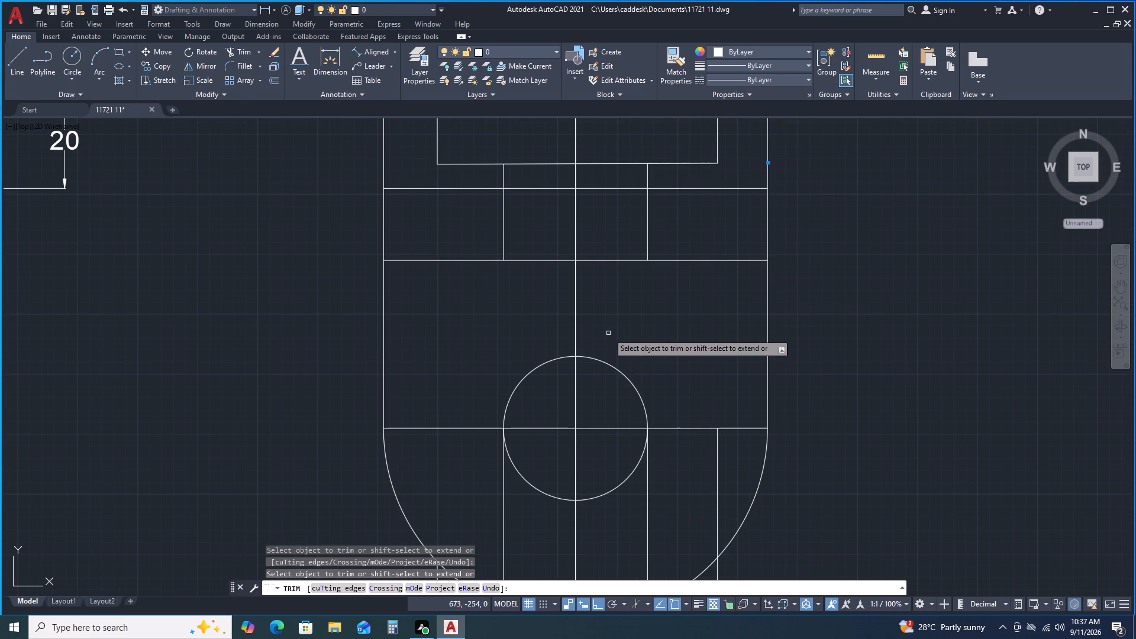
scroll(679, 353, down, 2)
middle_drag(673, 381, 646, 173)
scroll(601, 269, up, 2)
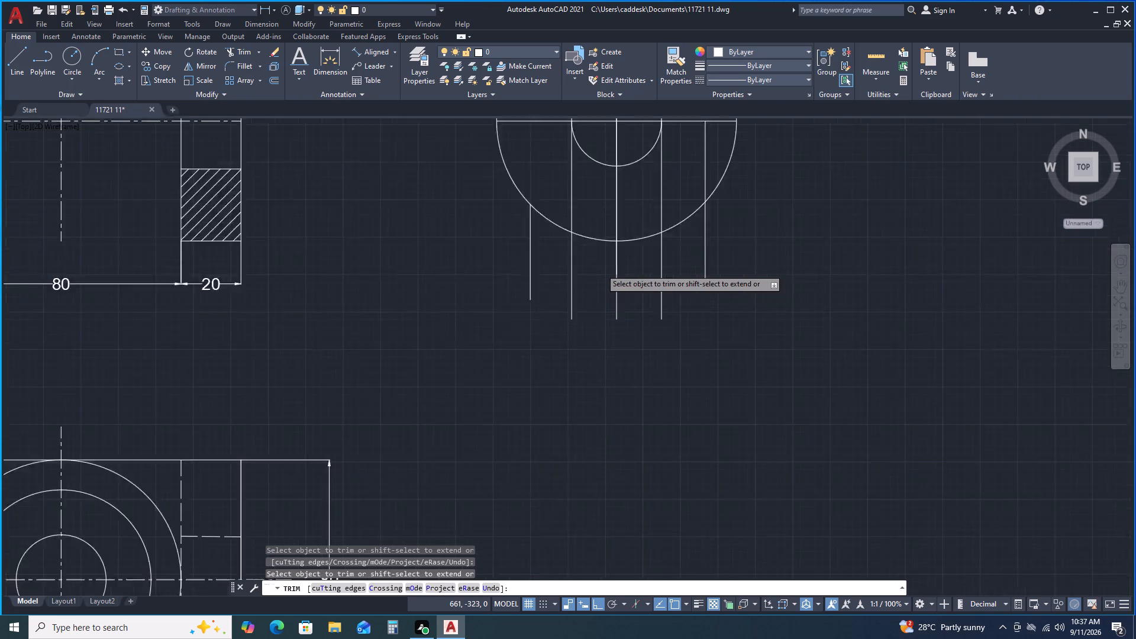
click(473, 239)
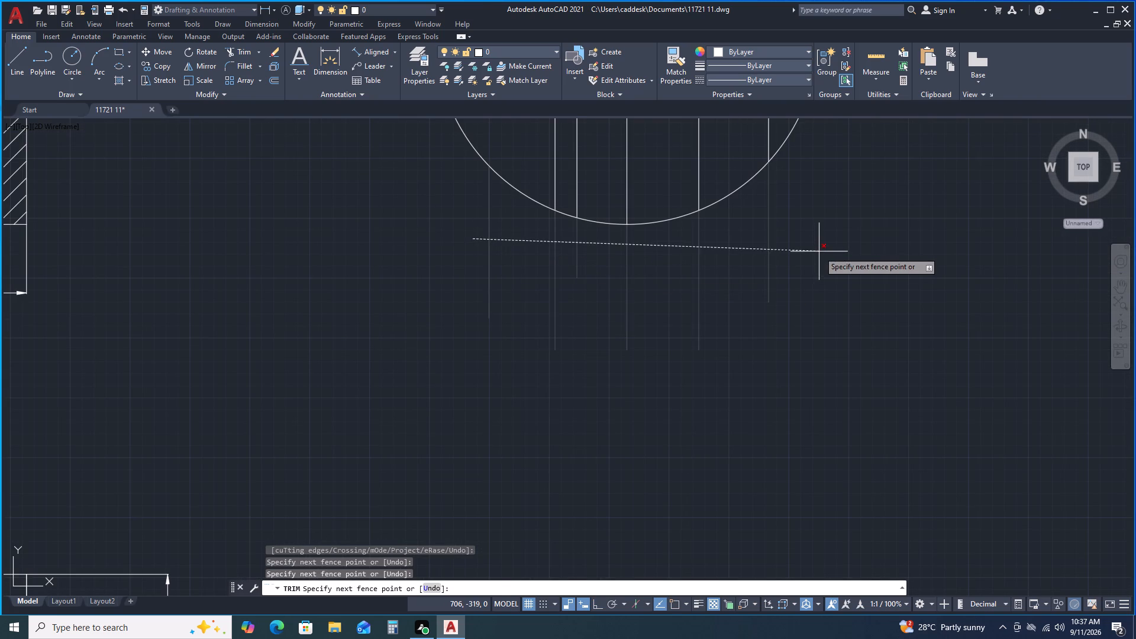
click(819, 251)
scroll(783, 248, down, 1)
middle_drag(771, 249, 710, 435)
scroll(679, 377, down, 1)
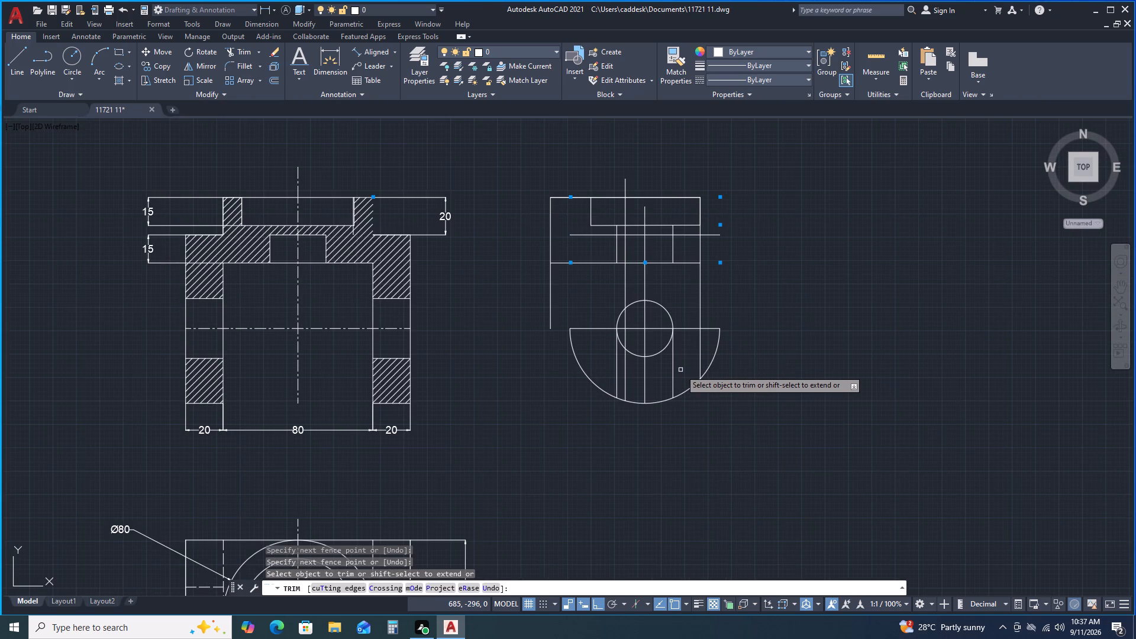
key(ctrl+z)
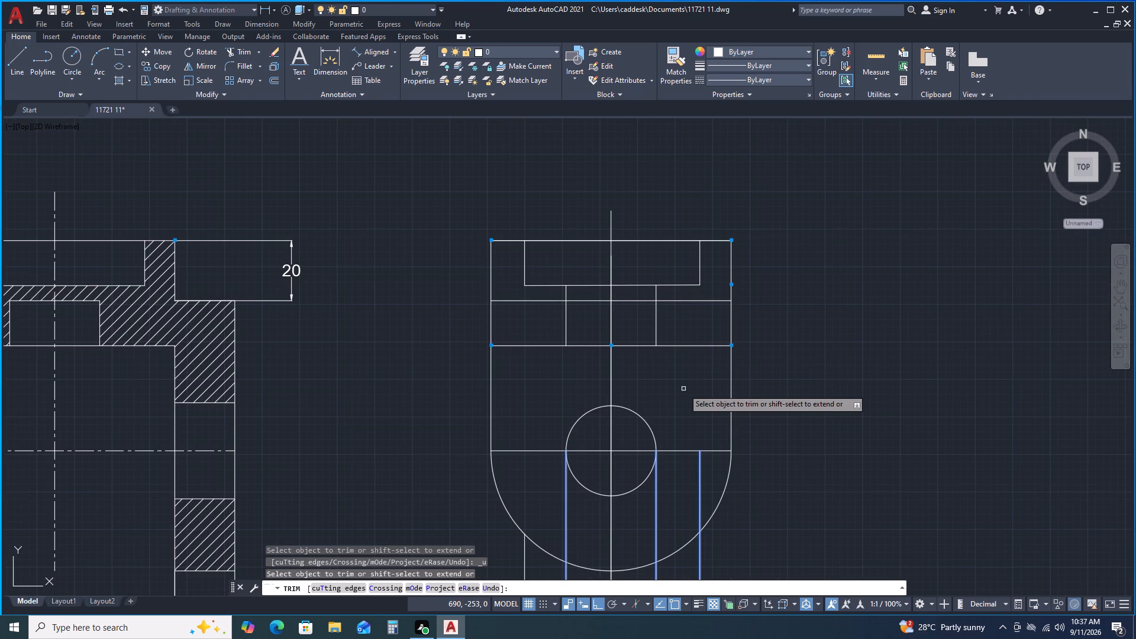
Trim off the vertical line ends that project below the side view's bottom arc.
scroll(683, 389, down, 1)
middle_drag(682, 389, 698, 198)
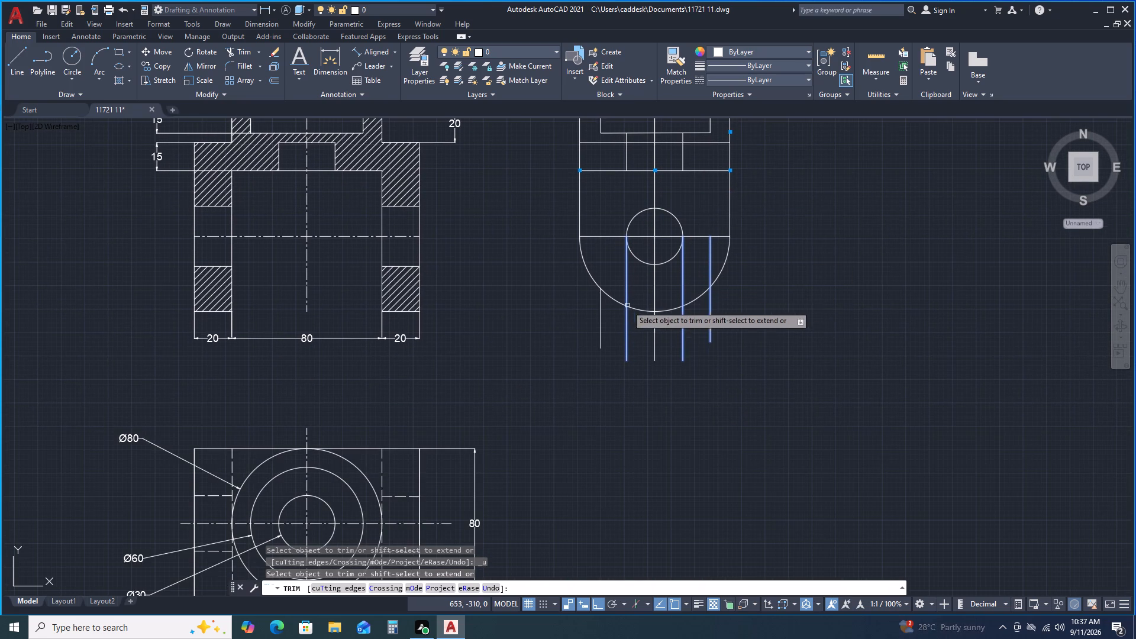
click(599, 325)
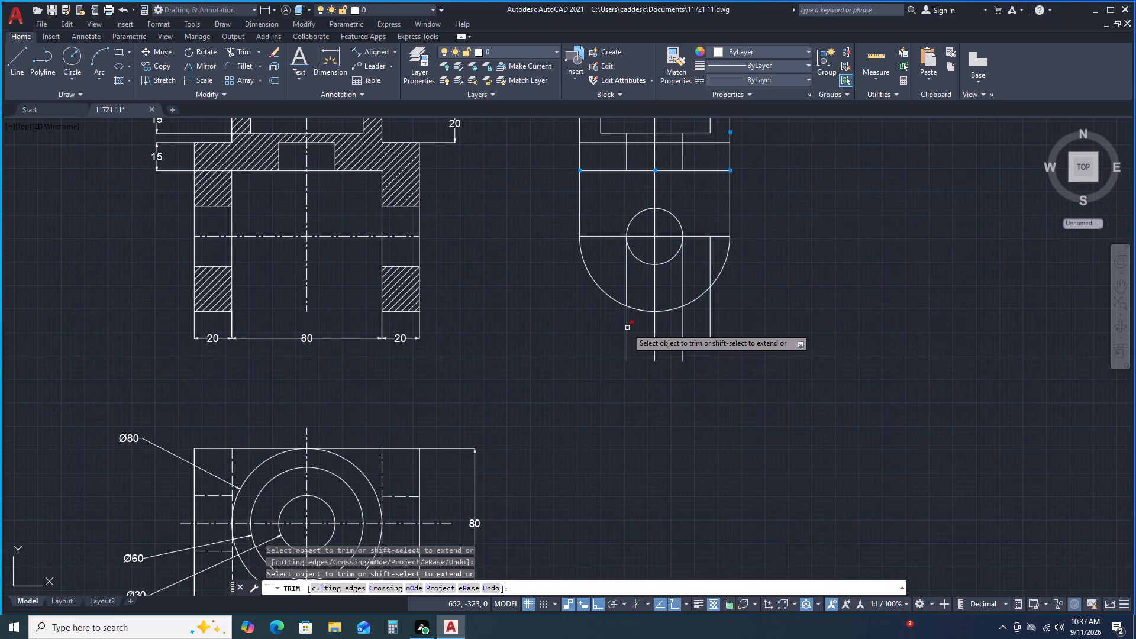
click(627, 328)
click(656, 332)
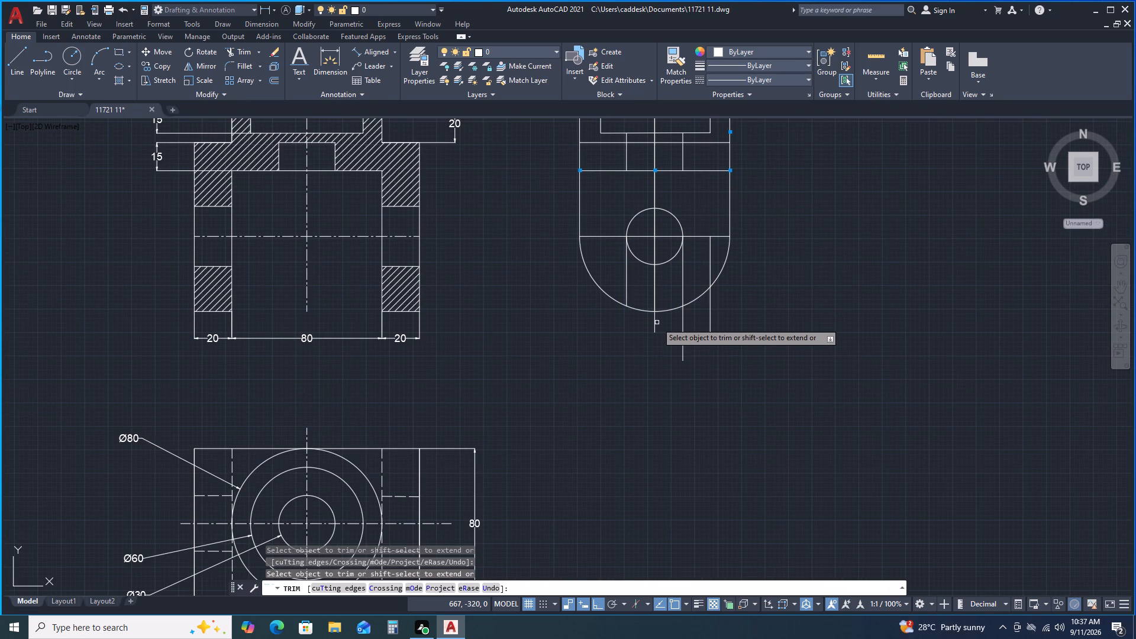
click(682, 331)
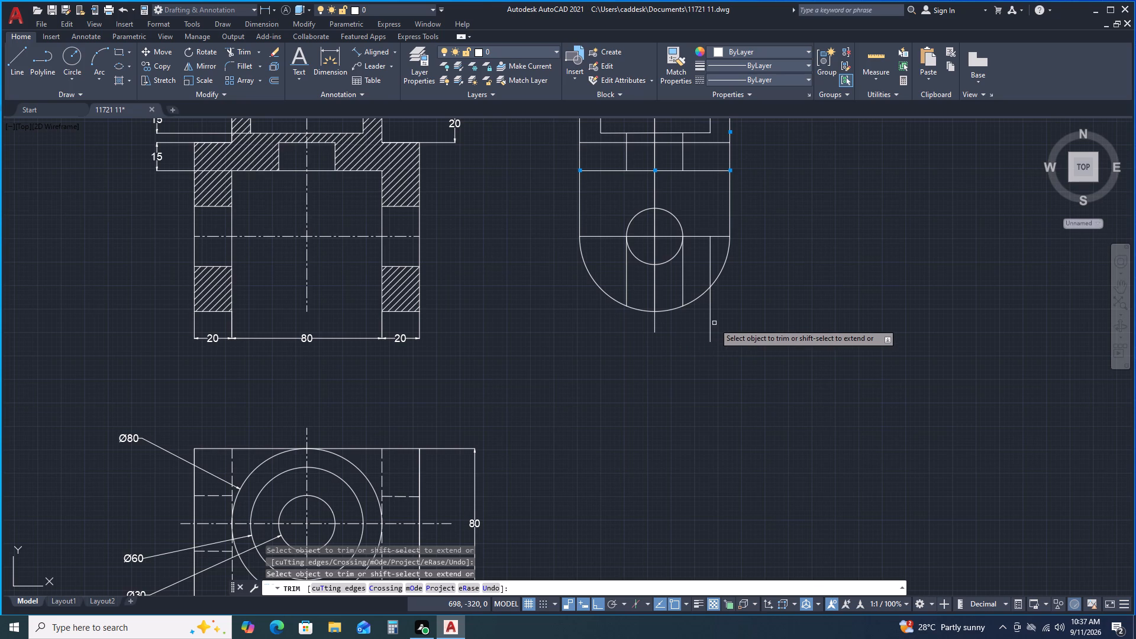
click(712, 323)
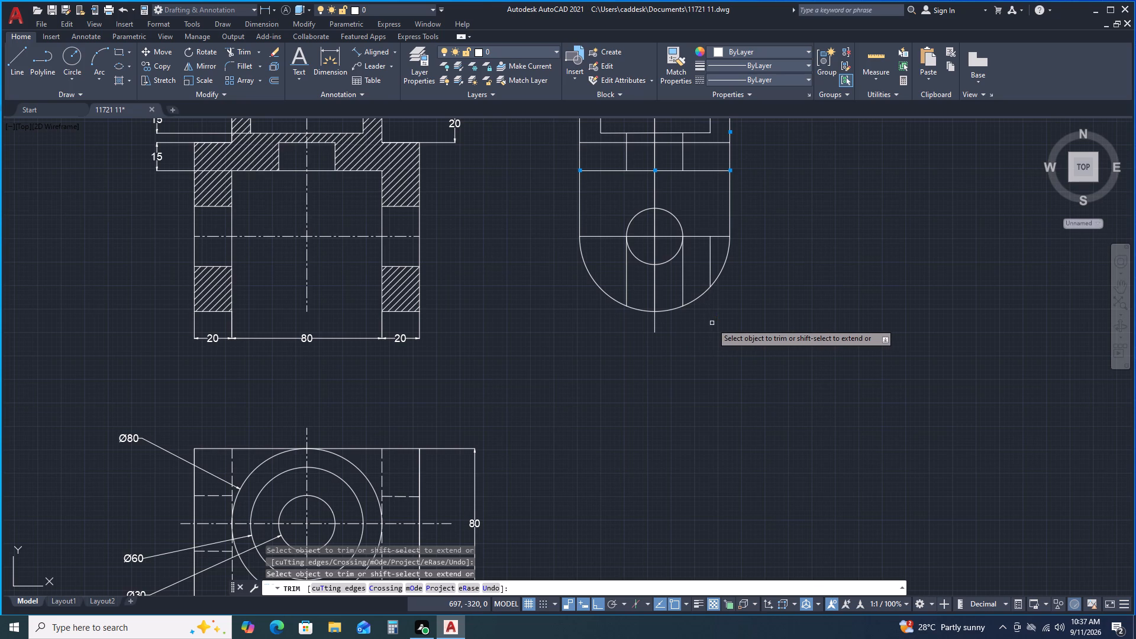
Trim away the leftover recess and bore line pieces between the side view's horizontal axis and the bottom arc.
click(711, 267)
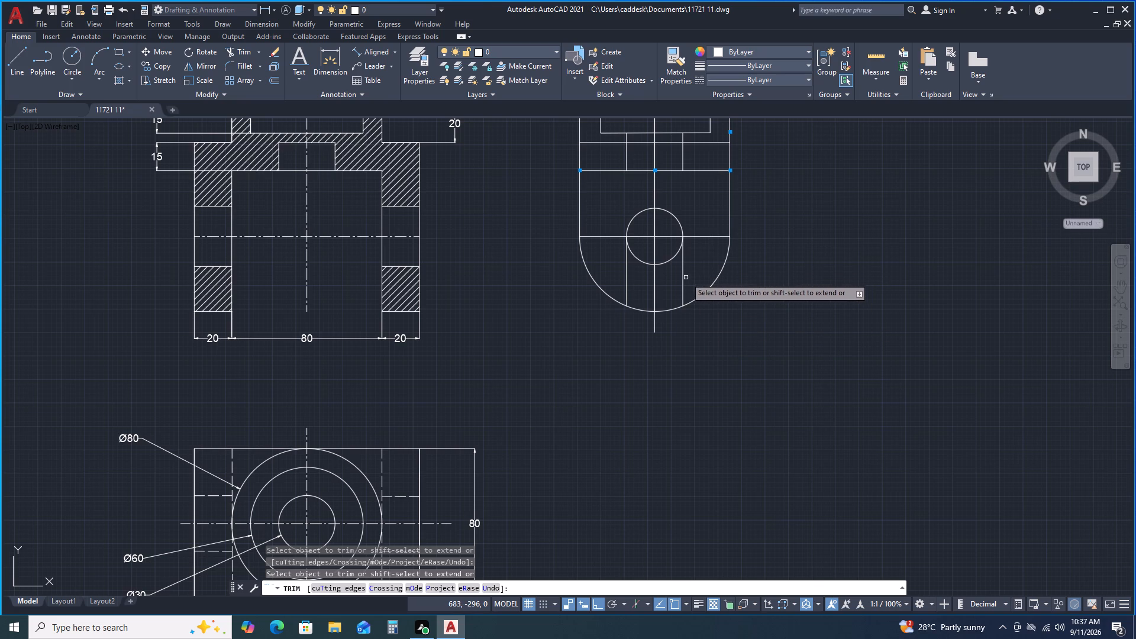
click(683, 279)
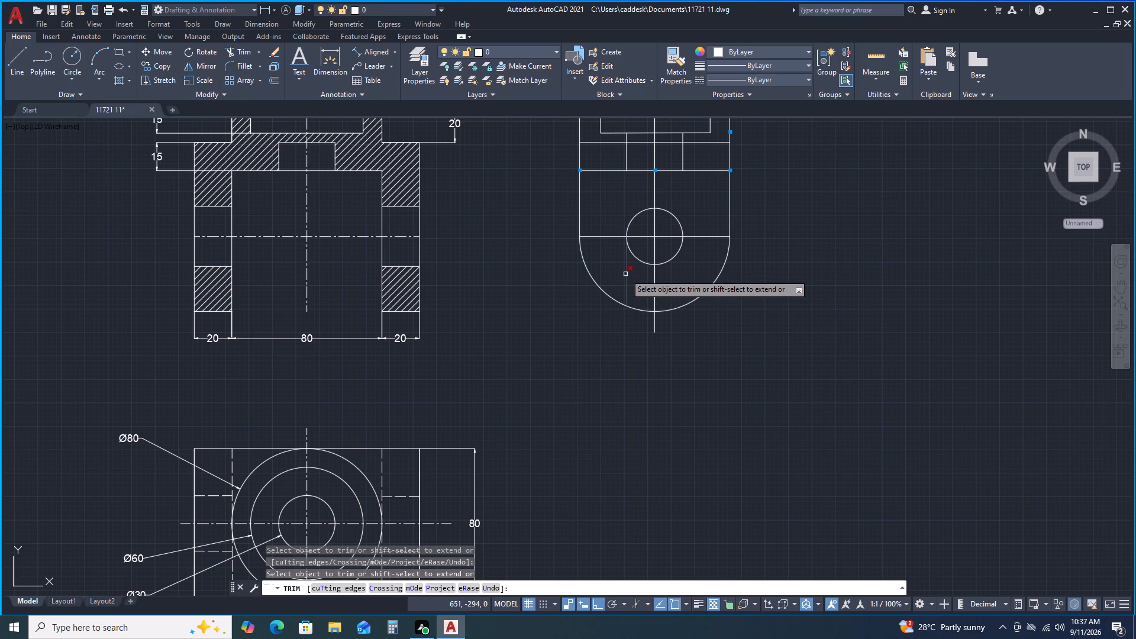
click(625, 274)
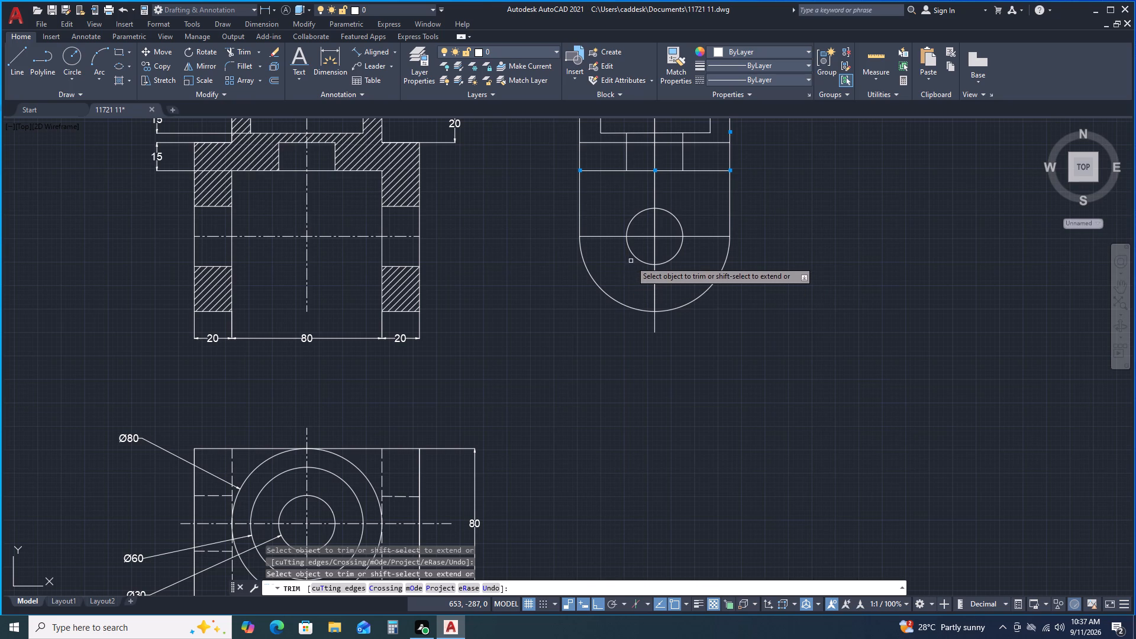
key(space)
Match the side view's recess edges, recess floor, cavity top and bore edges to the dashed hidden line in the plan view.
scroll(625, 202, down, 1)
middle_drag(624, 202, 622, 275)
scroll(629, 254, up, 1)
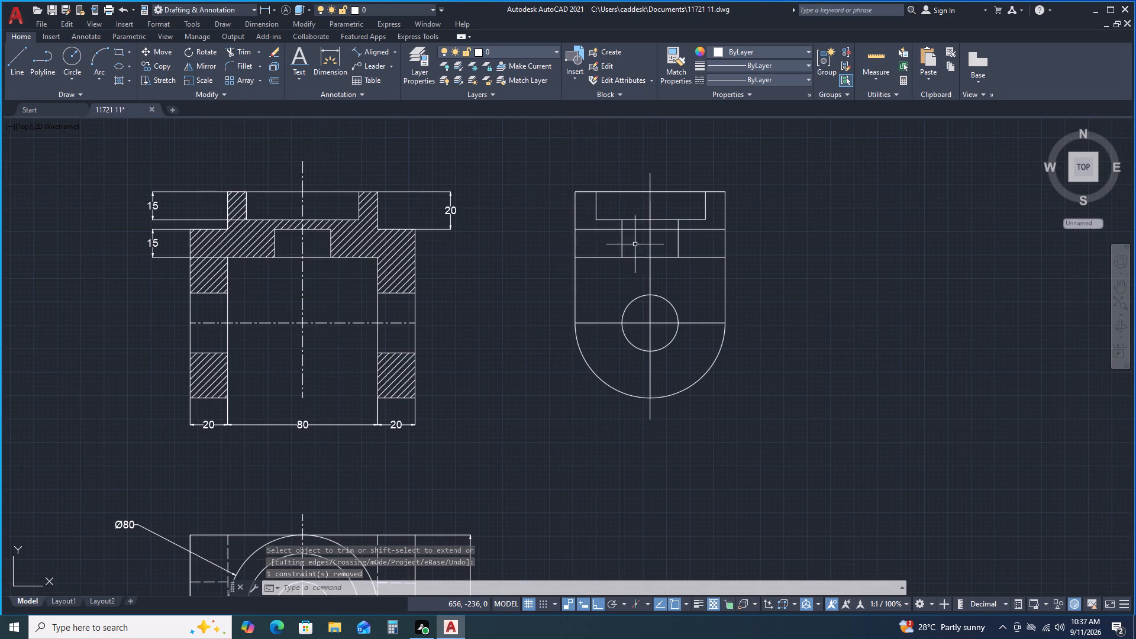
click(682, 73)
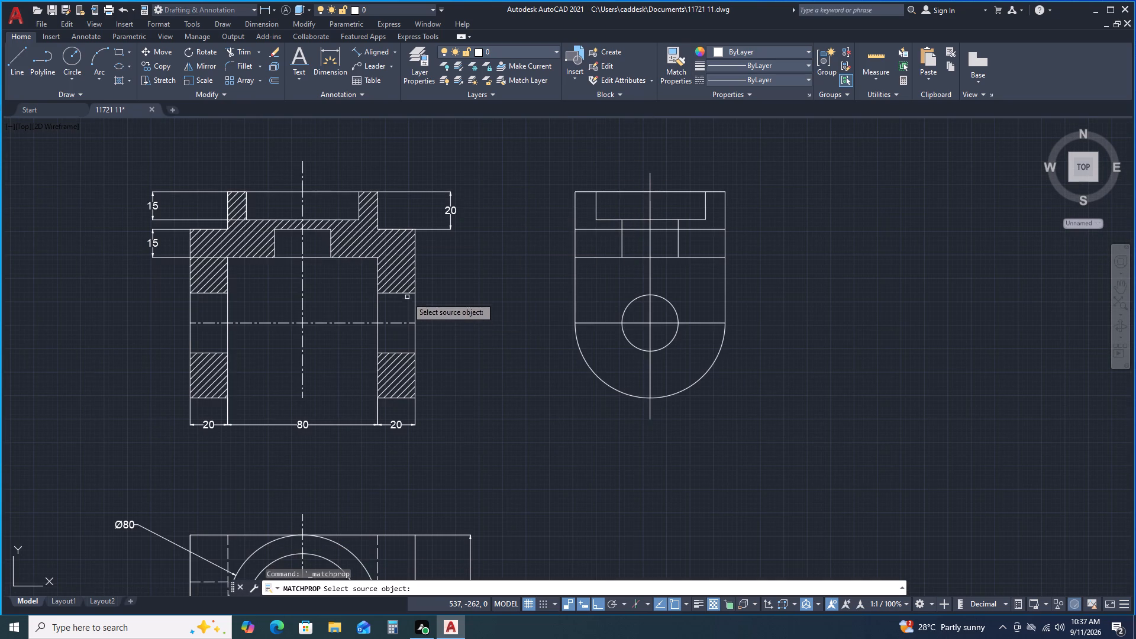
click(228, 552)
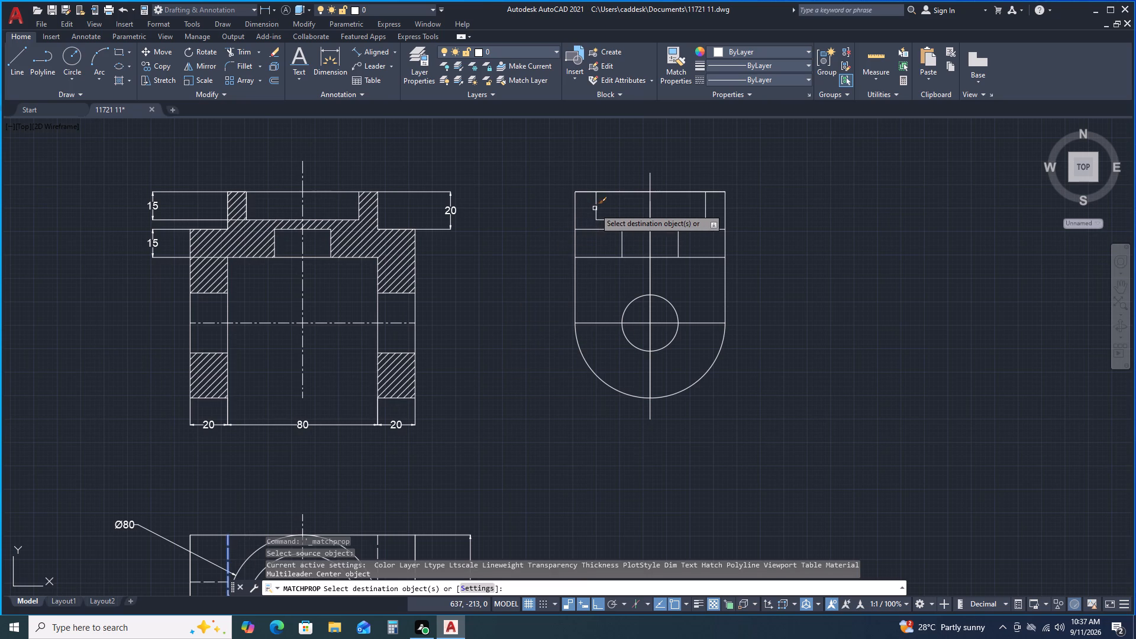
click(595, 212)
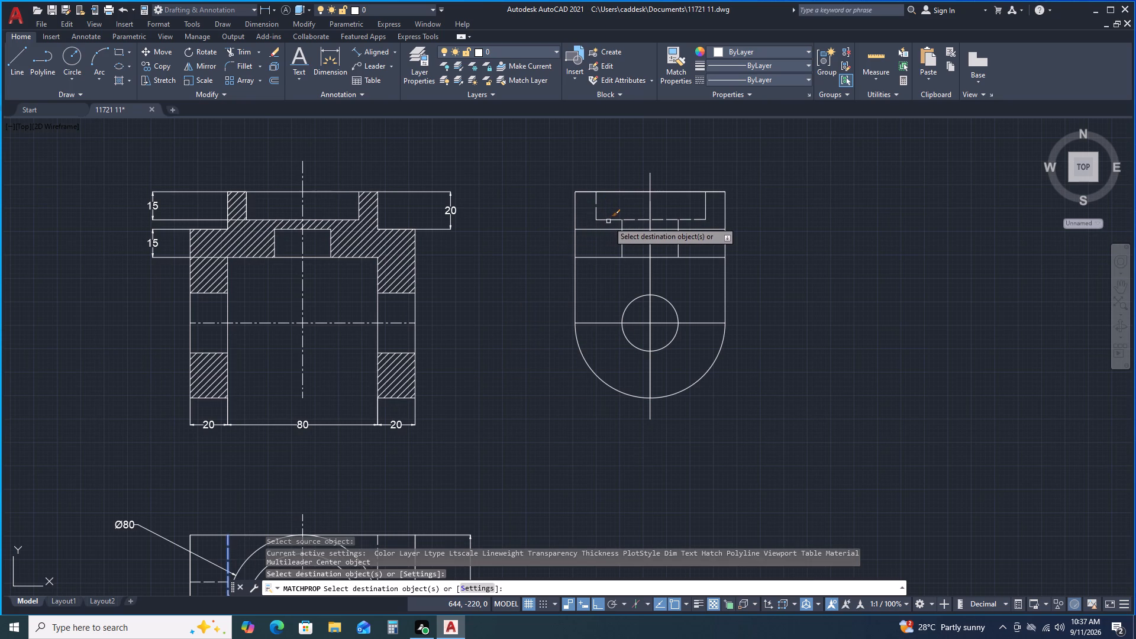
click(608, 221)
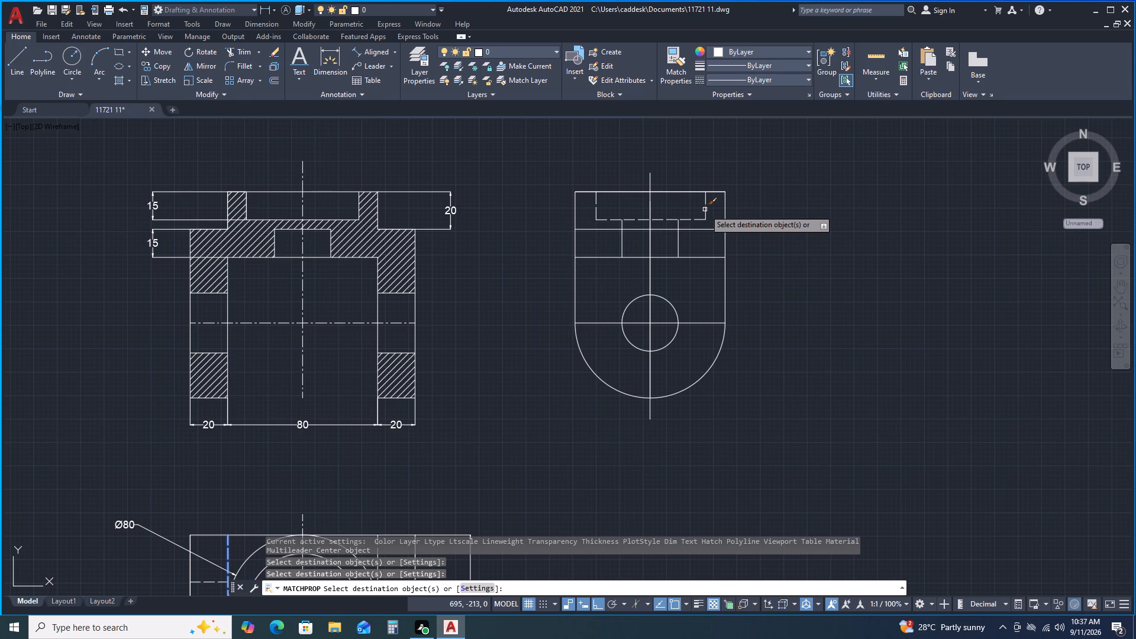
click(705, 209)
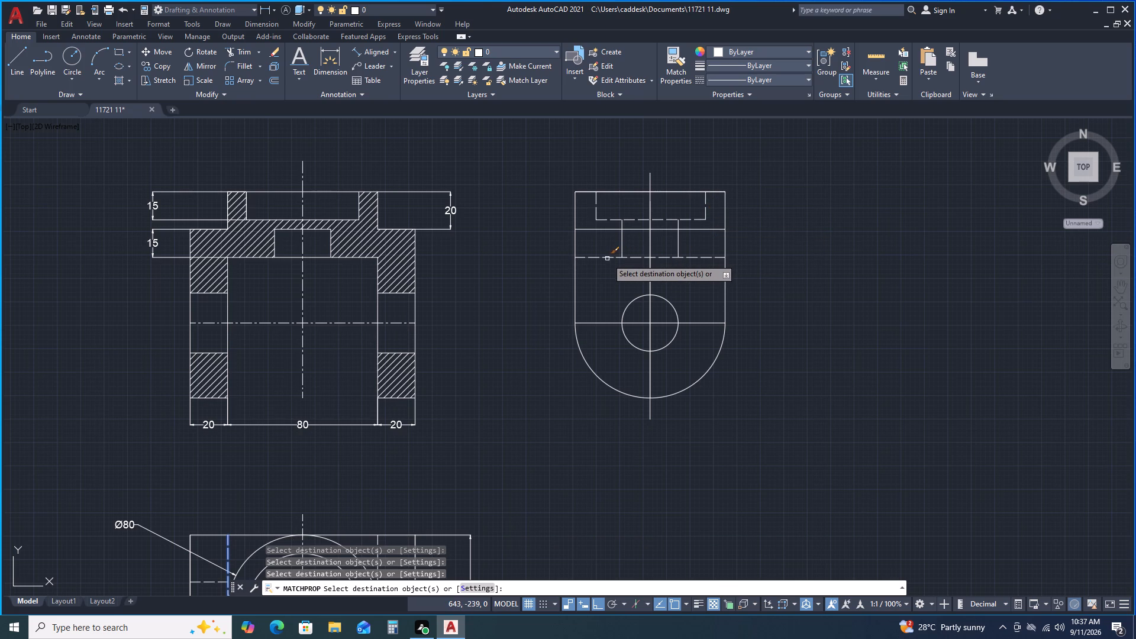
click(606, 258)
click(622, 243)
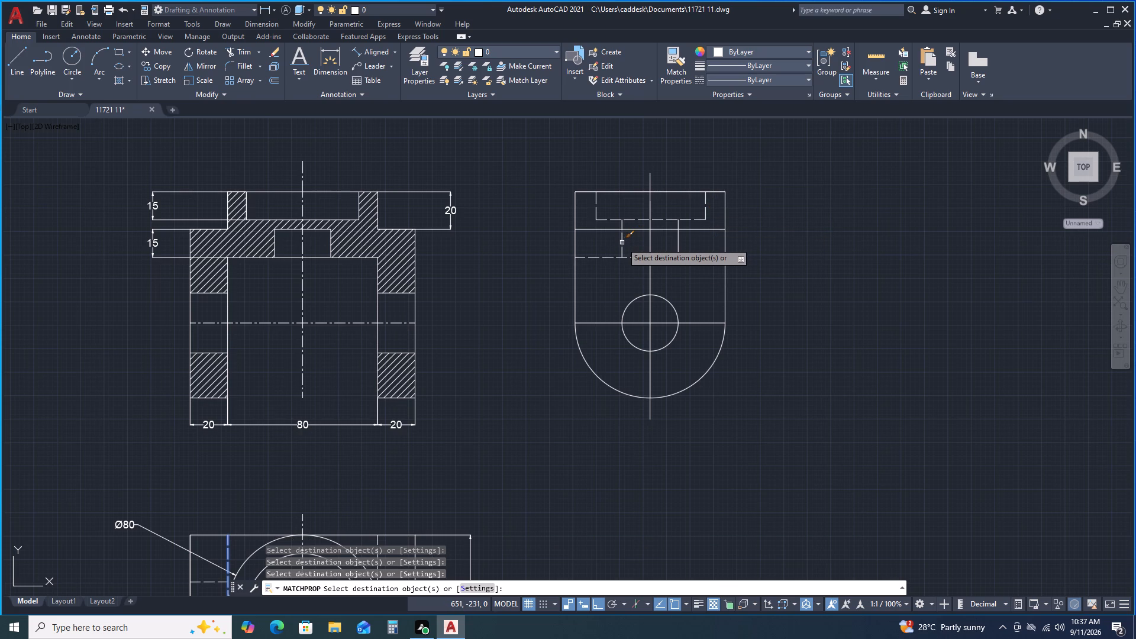
click(678, 246)
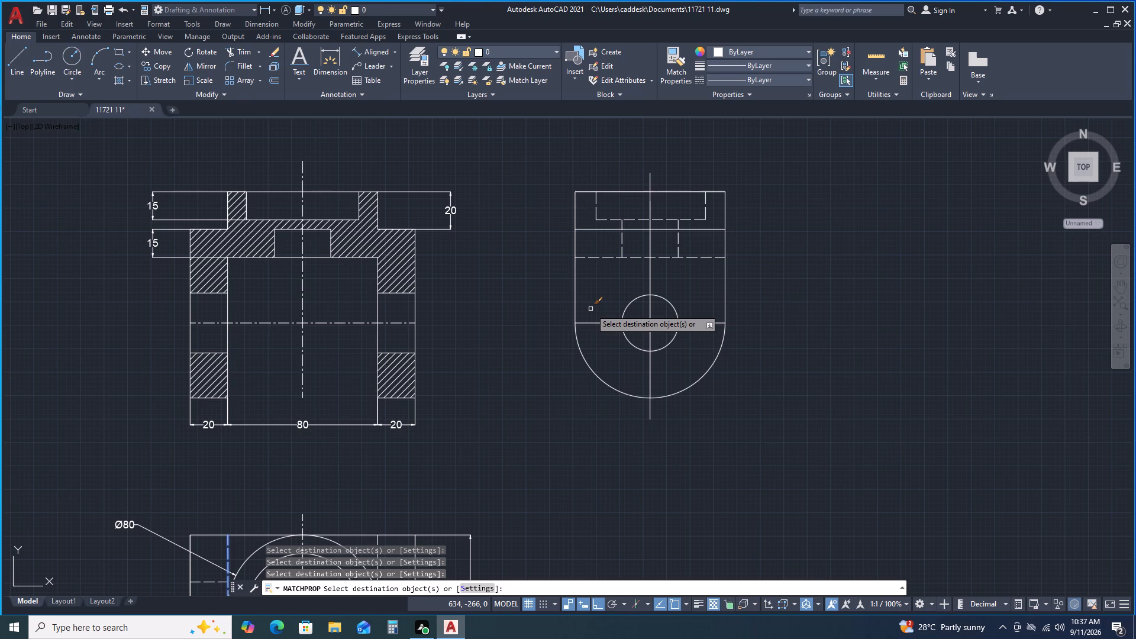
key(space)
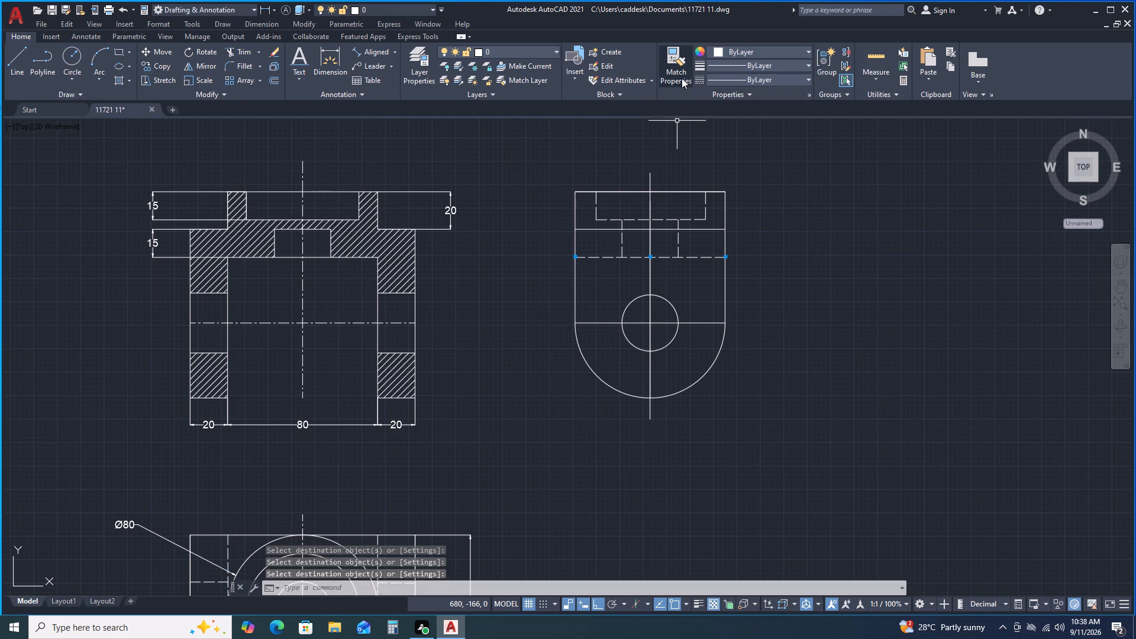
Match the side view's vertical and horizontal axis lines to the front view's vertical centre line.
click(682, 78)
click(301, 276)
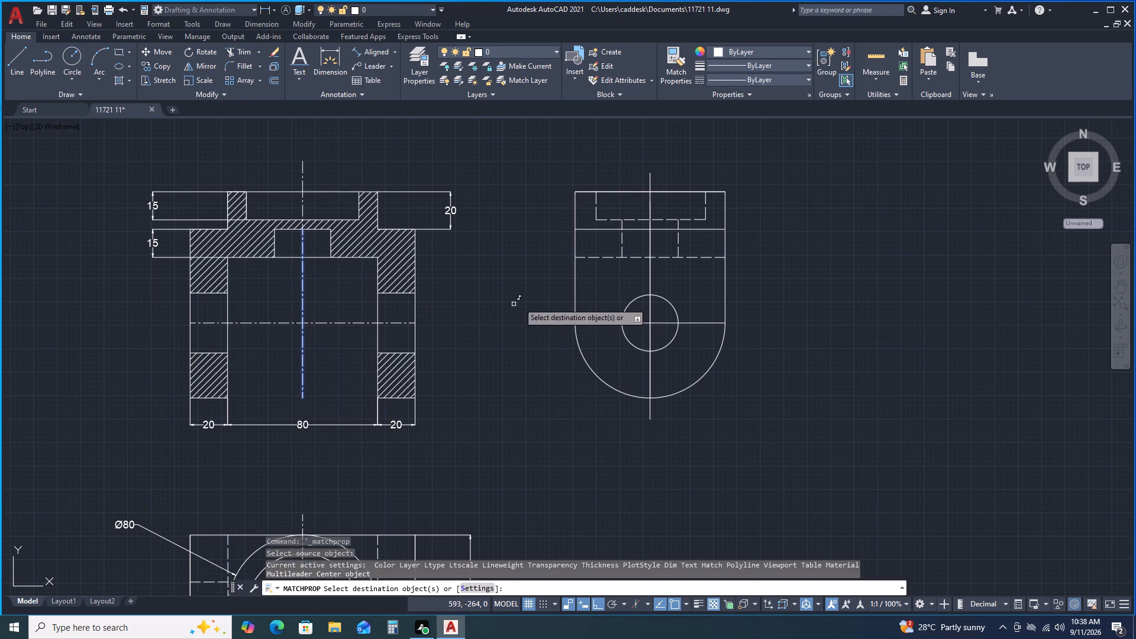
click(650, 311)
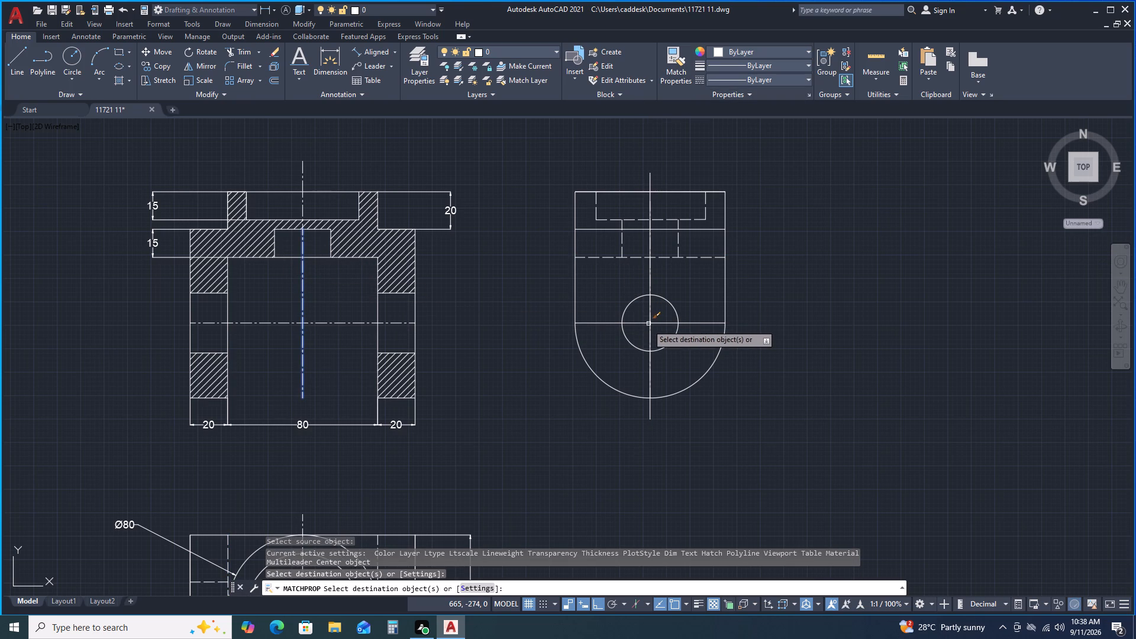
click(643, 324)
scroll(654, 321, down, 1)
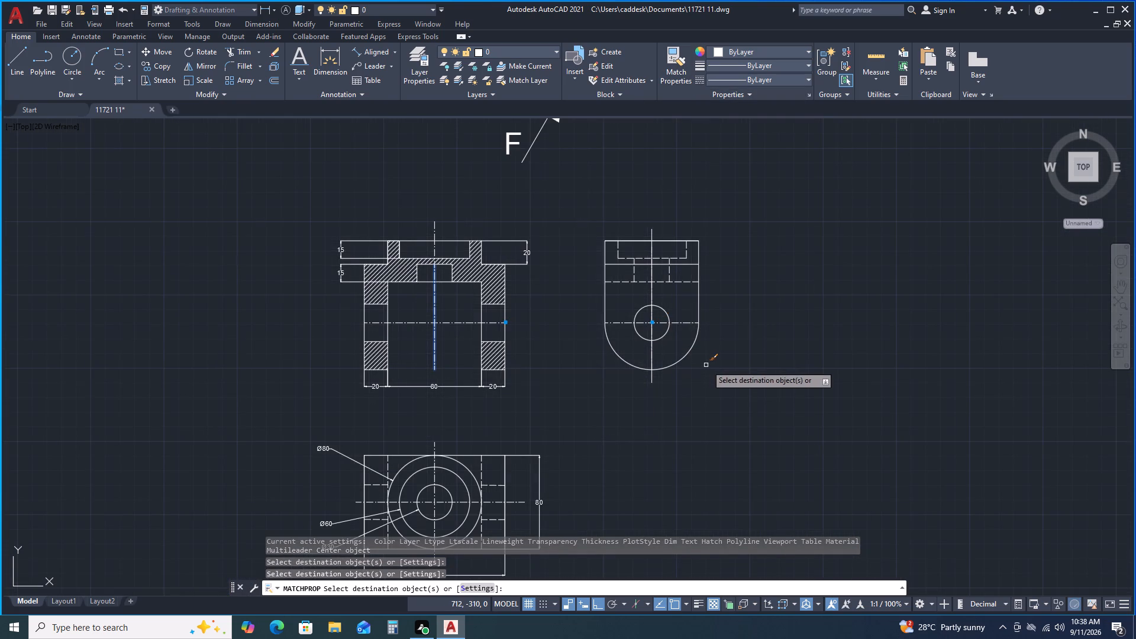
scroll(698, 382, up, 2)
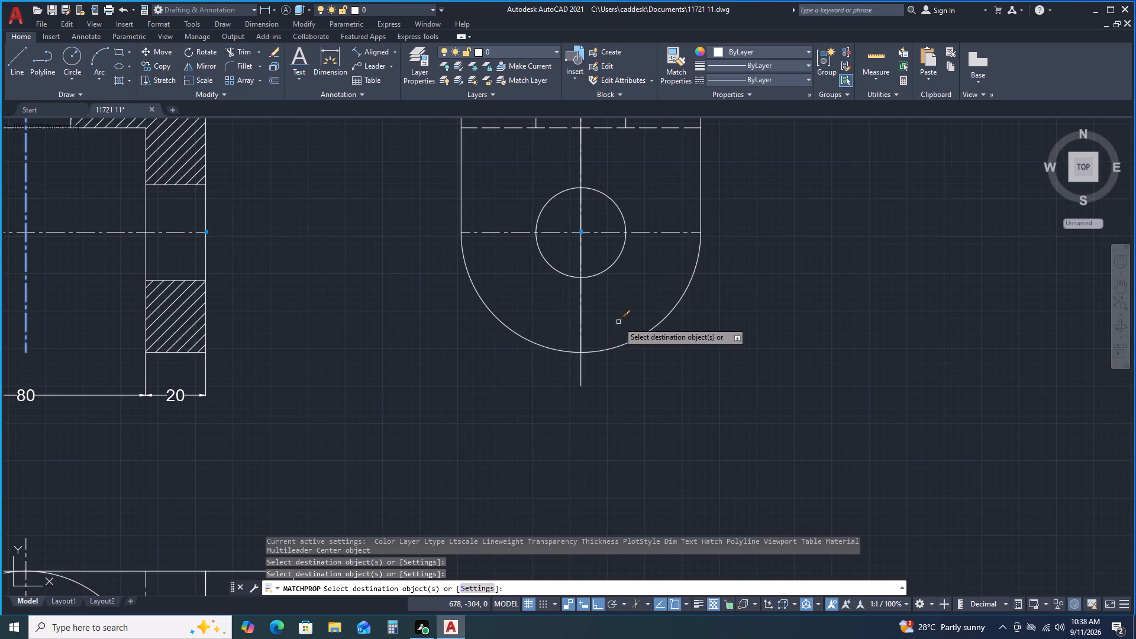
key(space)
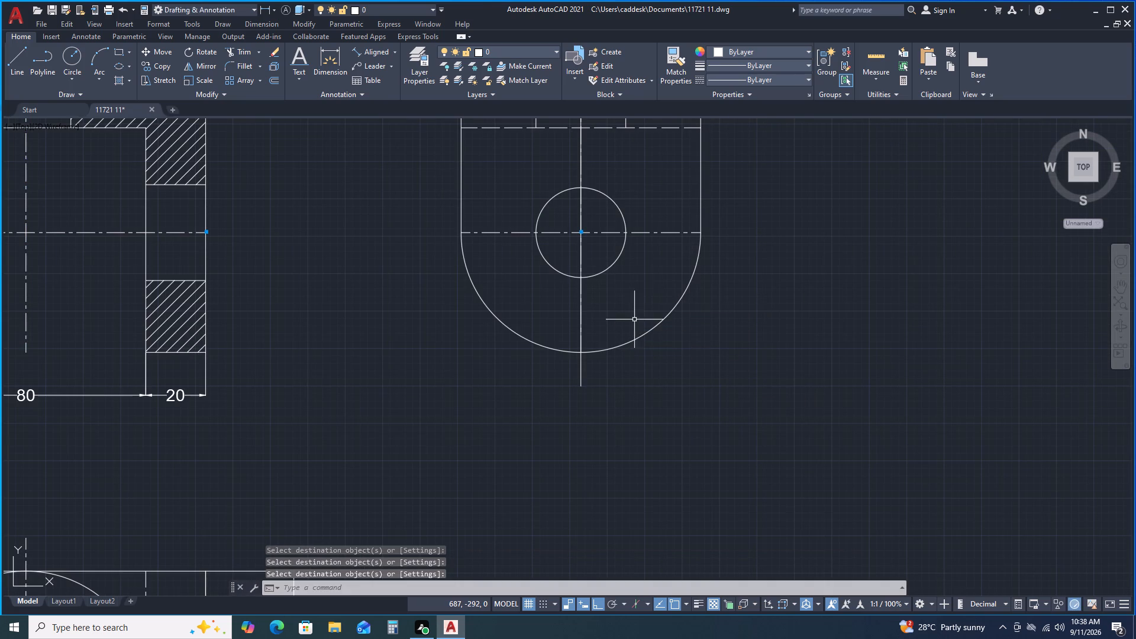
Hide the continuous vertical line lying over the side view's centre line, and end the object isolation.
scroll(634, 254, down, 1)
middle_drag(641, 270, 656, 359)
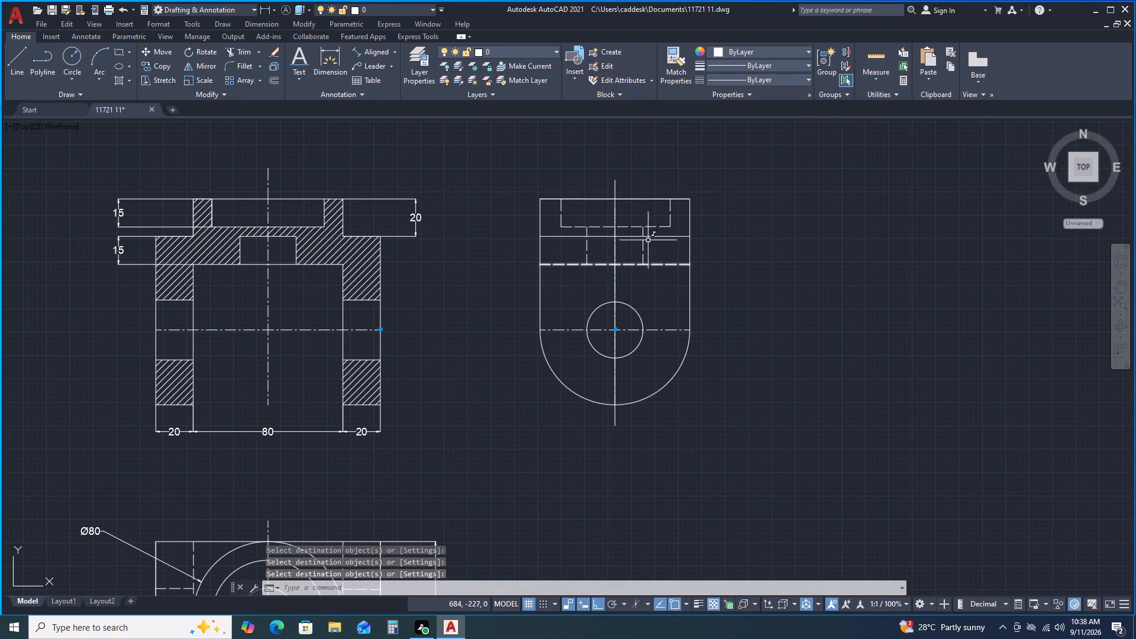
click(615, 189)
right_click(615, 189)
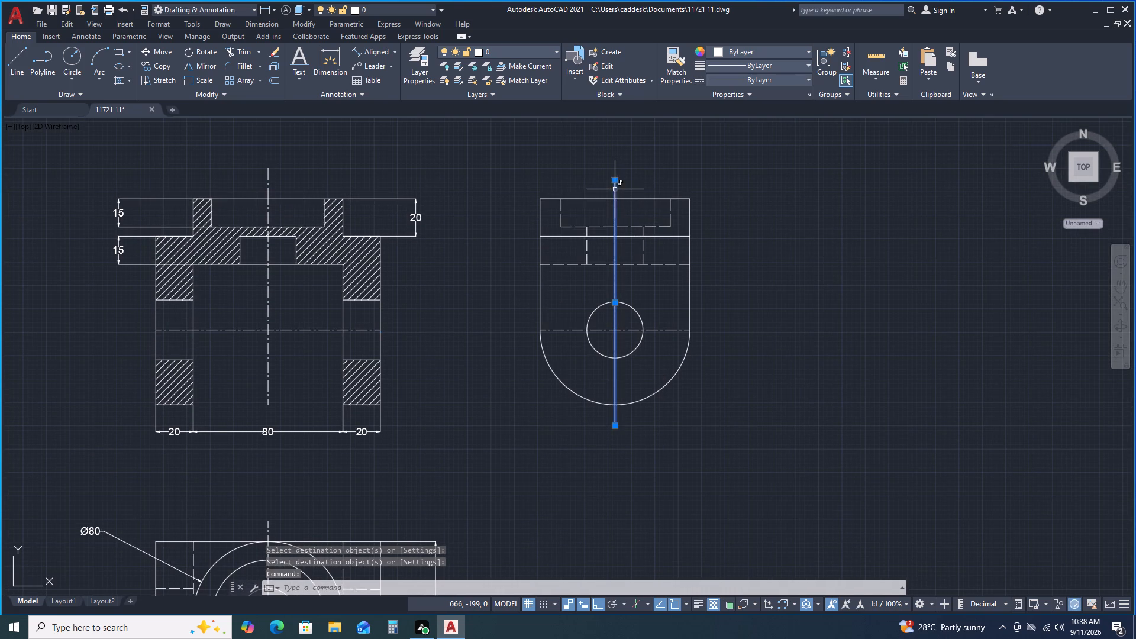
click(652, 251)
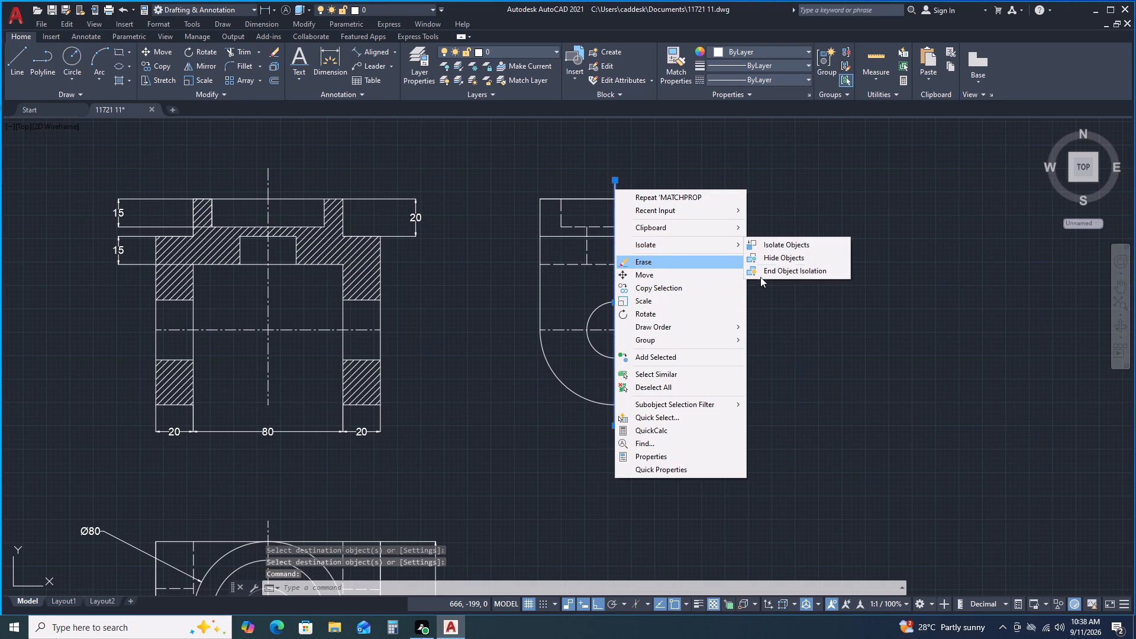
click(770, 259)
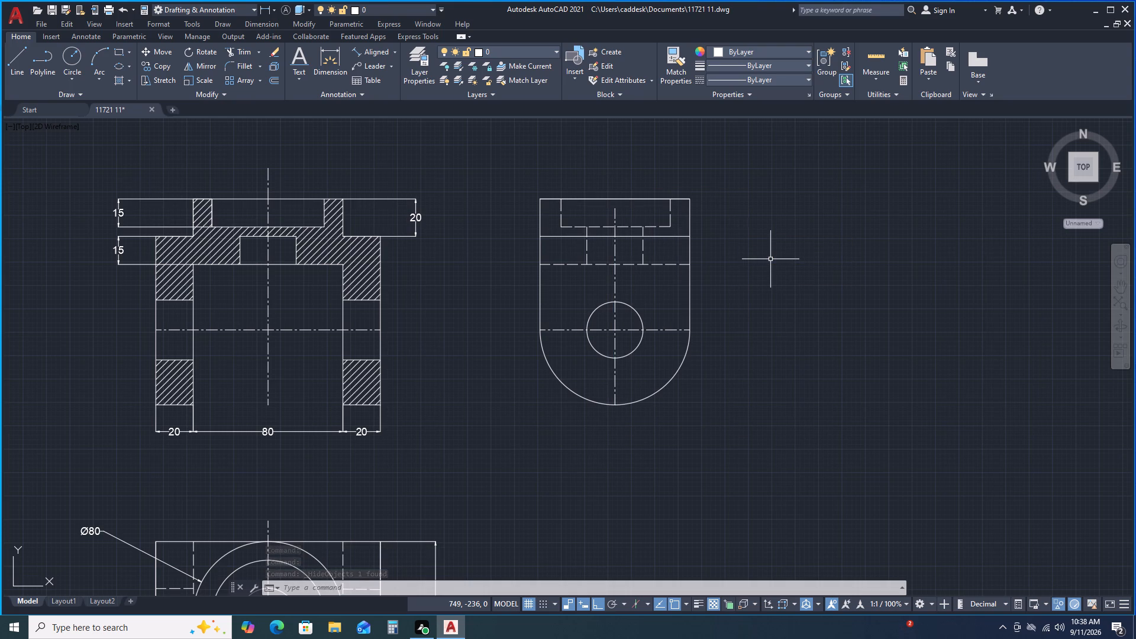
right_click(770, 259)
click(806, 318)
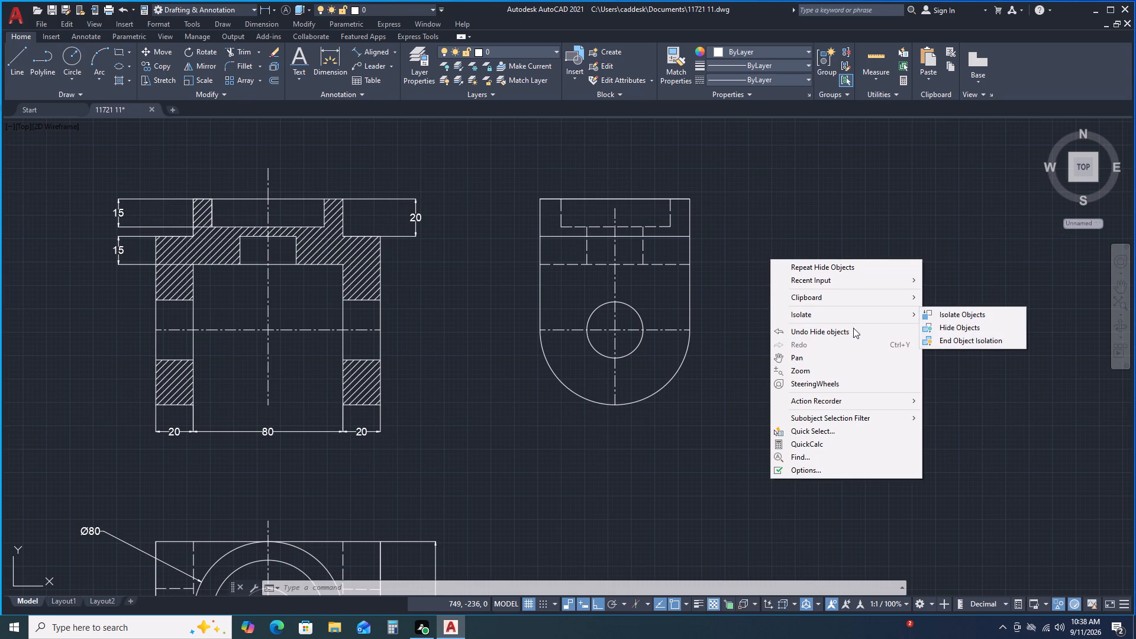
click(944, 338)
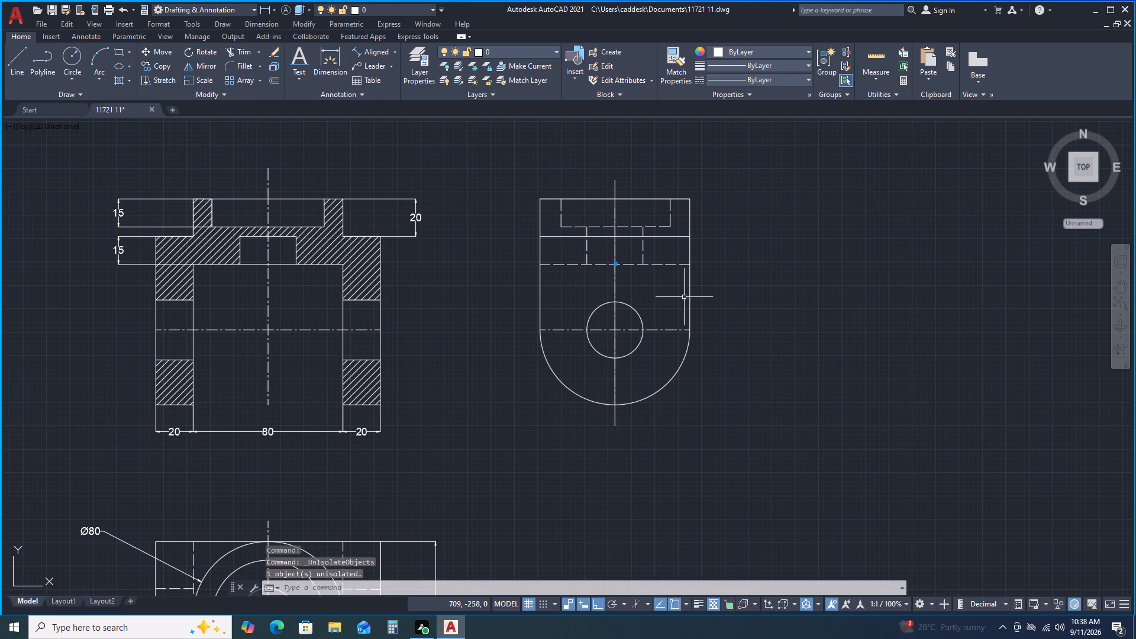
Erase the continuous vertical line lying over the side view's centre line.
click(616, 183)
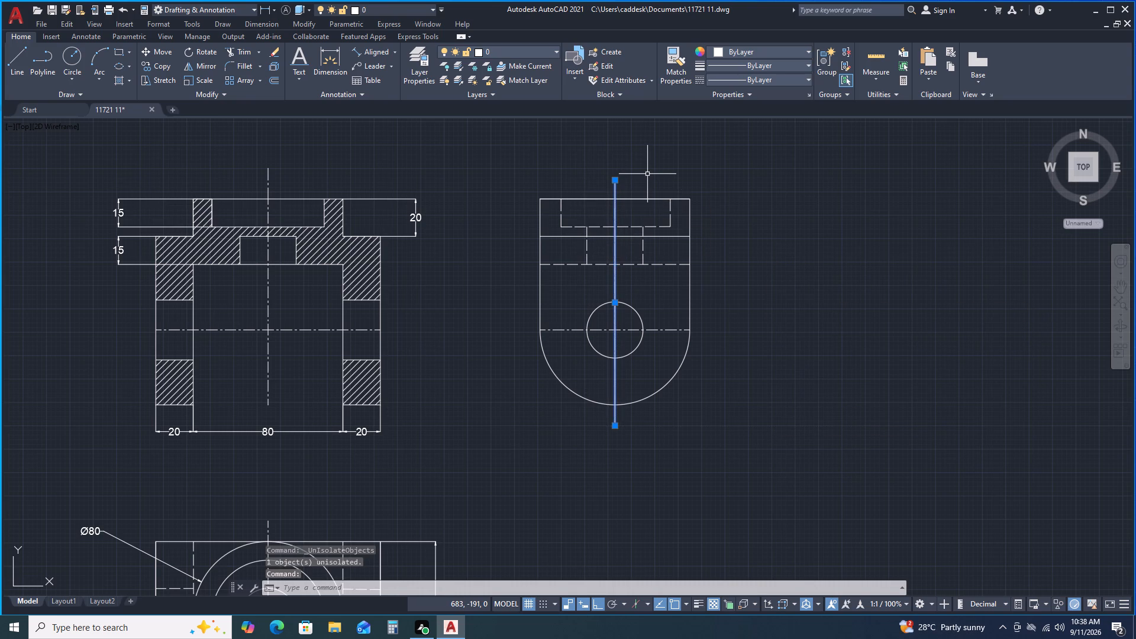
right_click(647, 174)
click(686, 250)
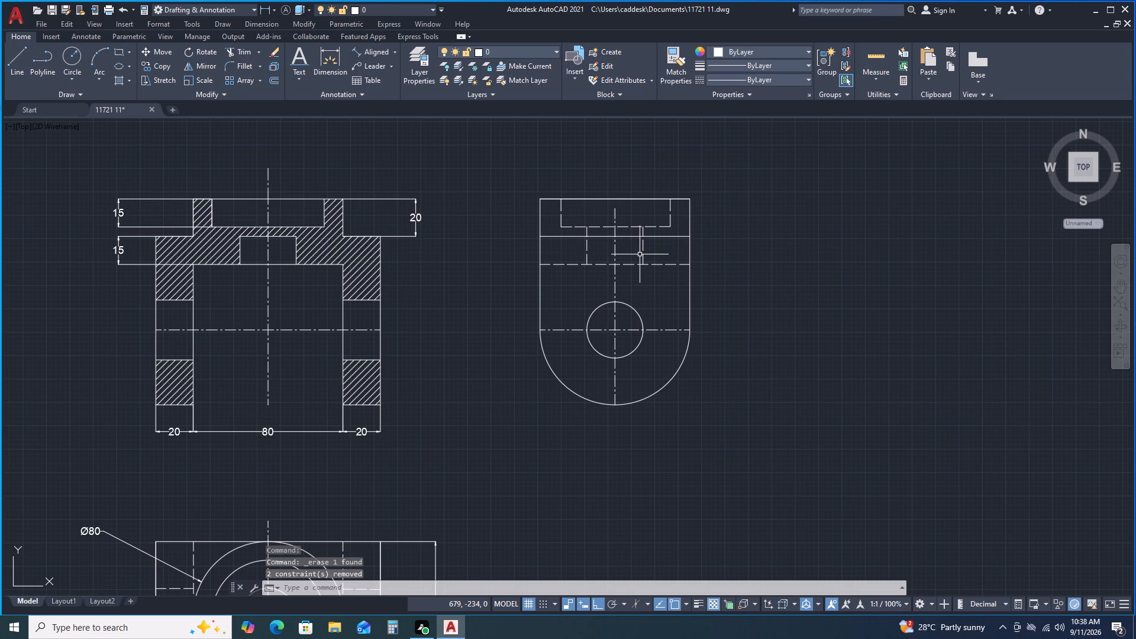
key(Escape)
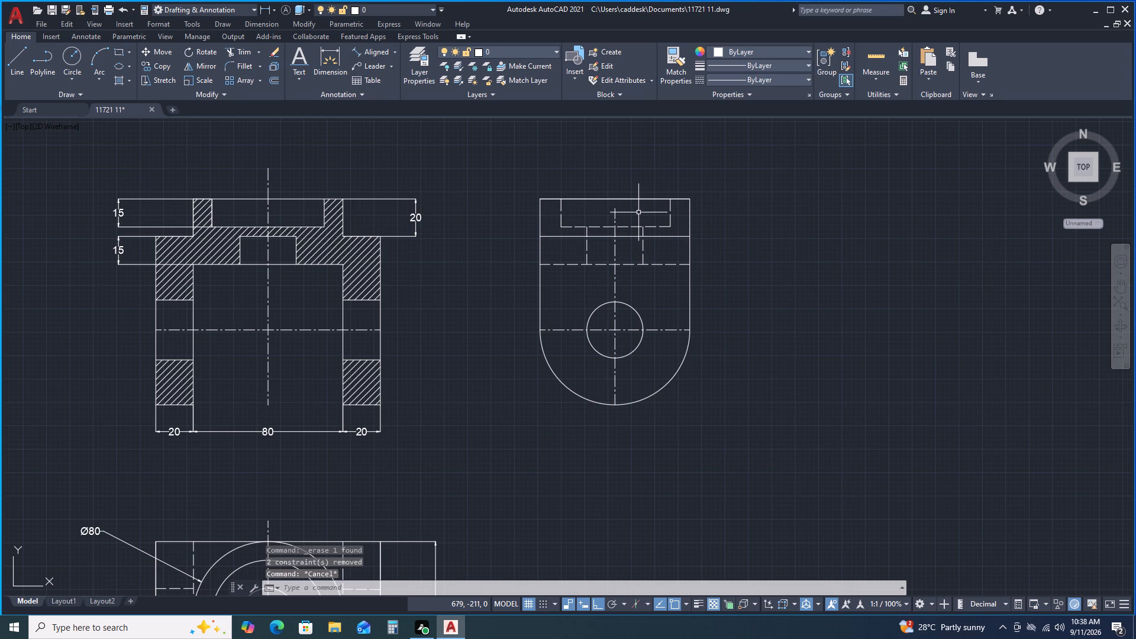
Trim the upper end of the side view's vertical centre line above the recess floor.
click(244, 53)
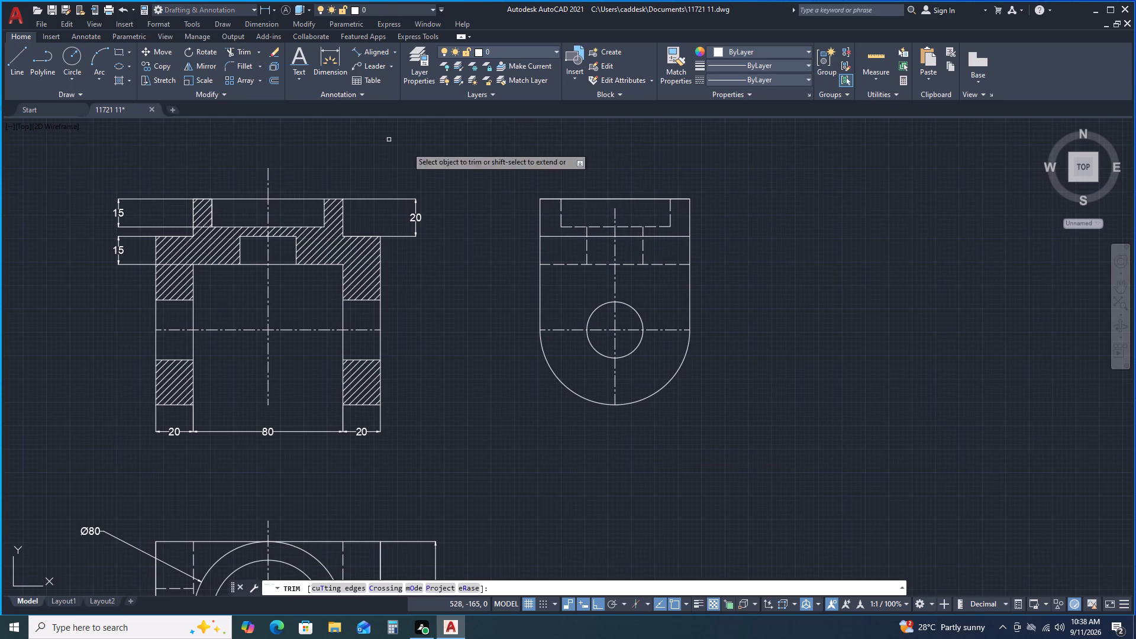
shift+click(614, 215)
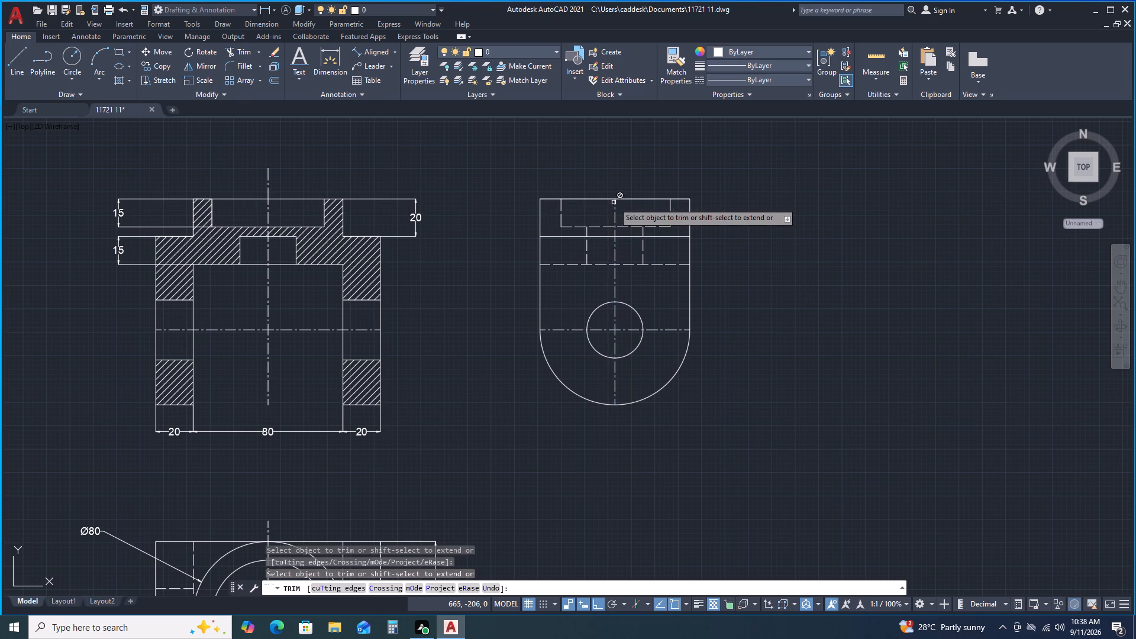
key(Escape)
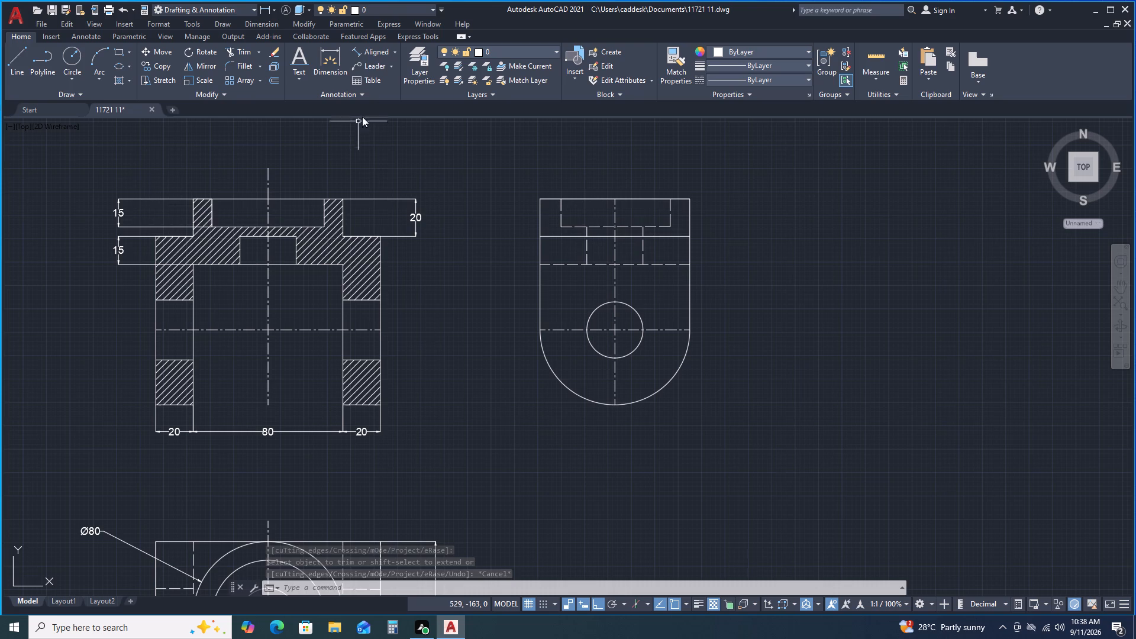
Dimension the vertical distance between the side view's top edge and the continuous horizontal line below it, beside the right edge.
click(335, 59)
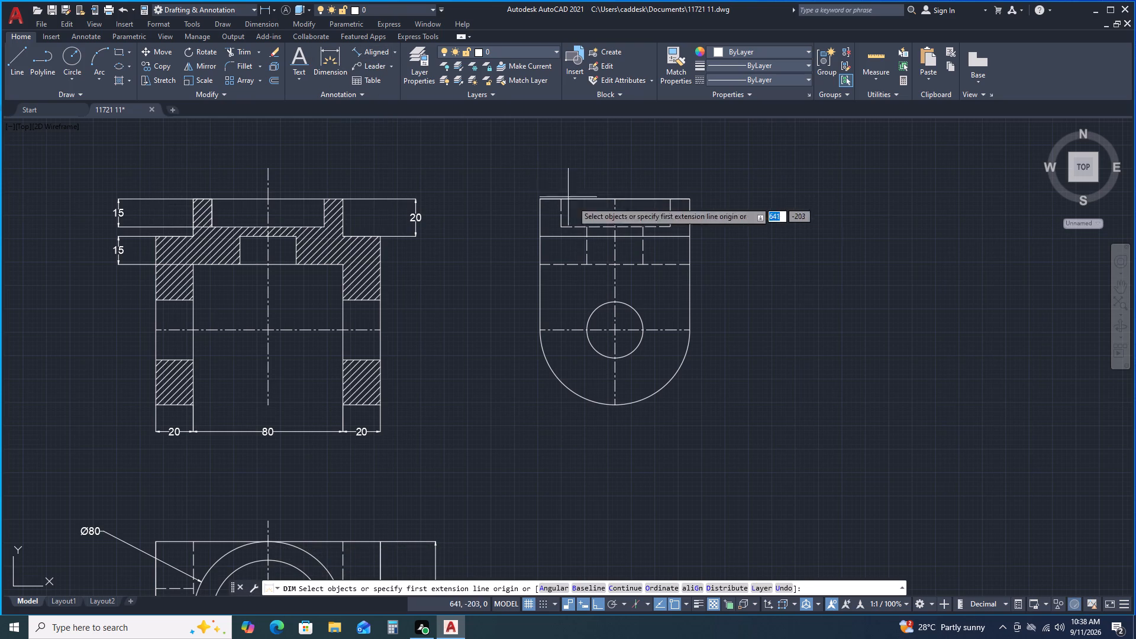
click(690, 196)
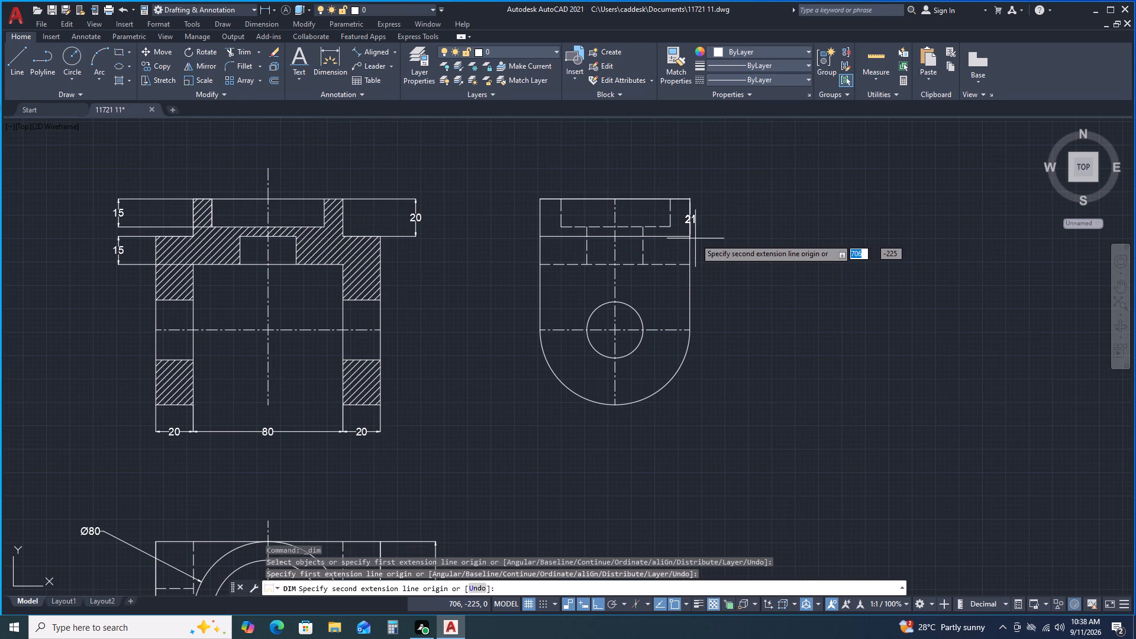
click(690, 235)
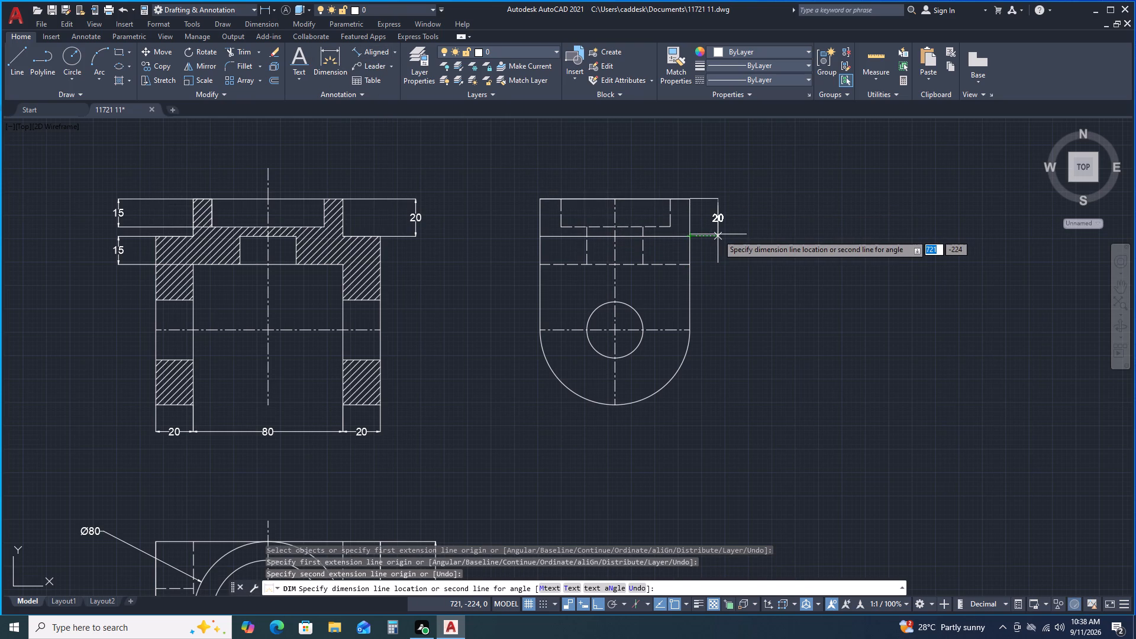
click(718, 234)
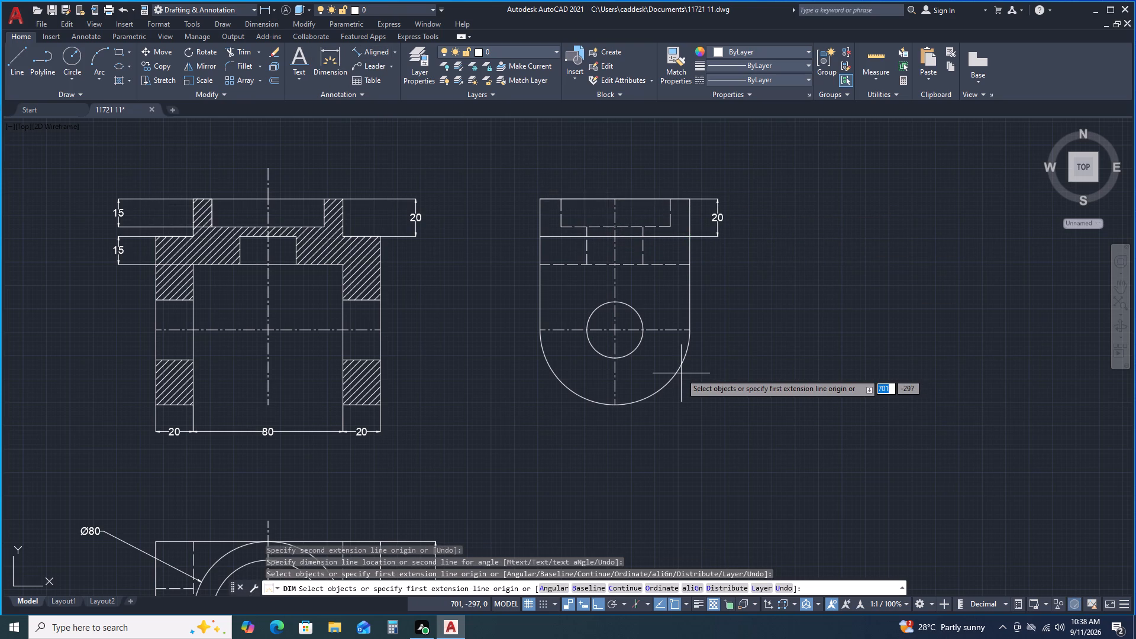
Add a radius dimension to the side view's large bottom arc, placed outside its lower right.
click(680, 373)
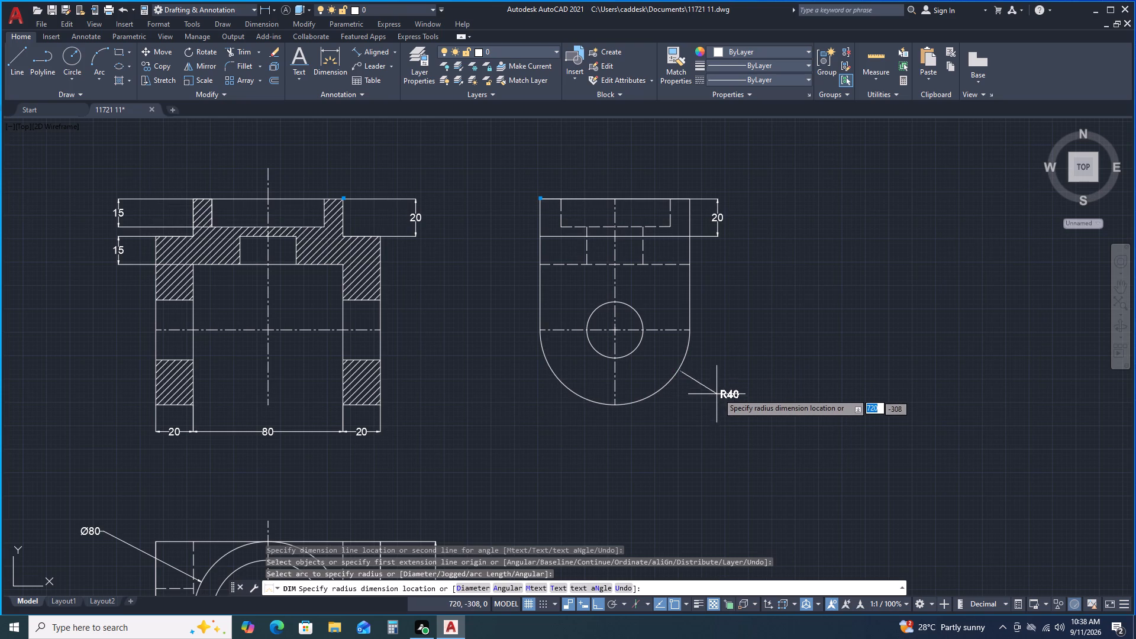
click(718, 391)
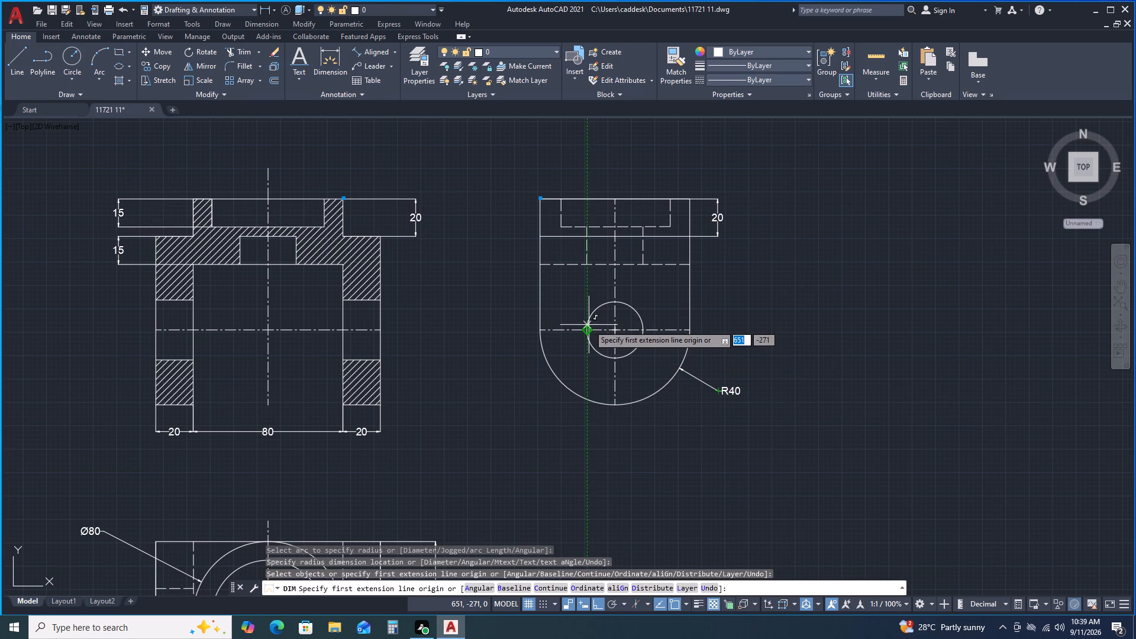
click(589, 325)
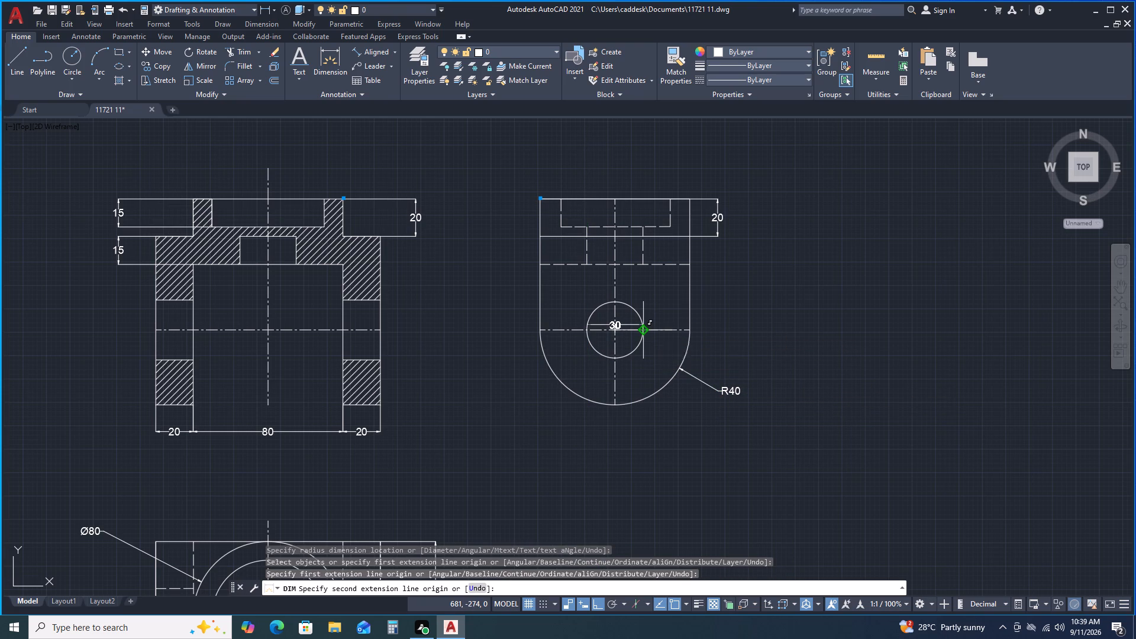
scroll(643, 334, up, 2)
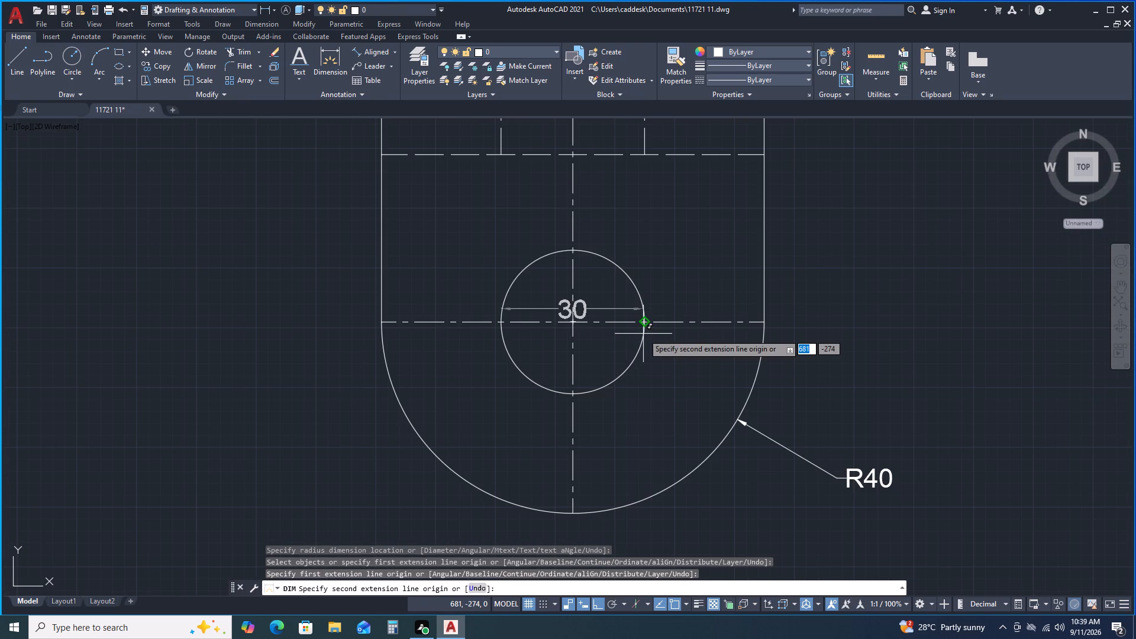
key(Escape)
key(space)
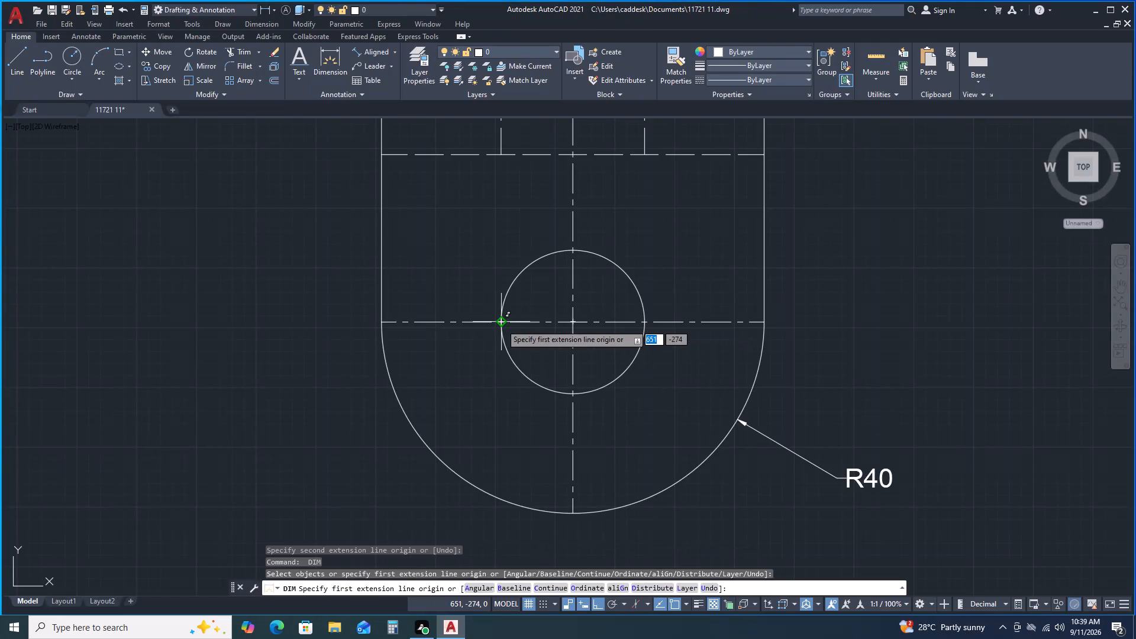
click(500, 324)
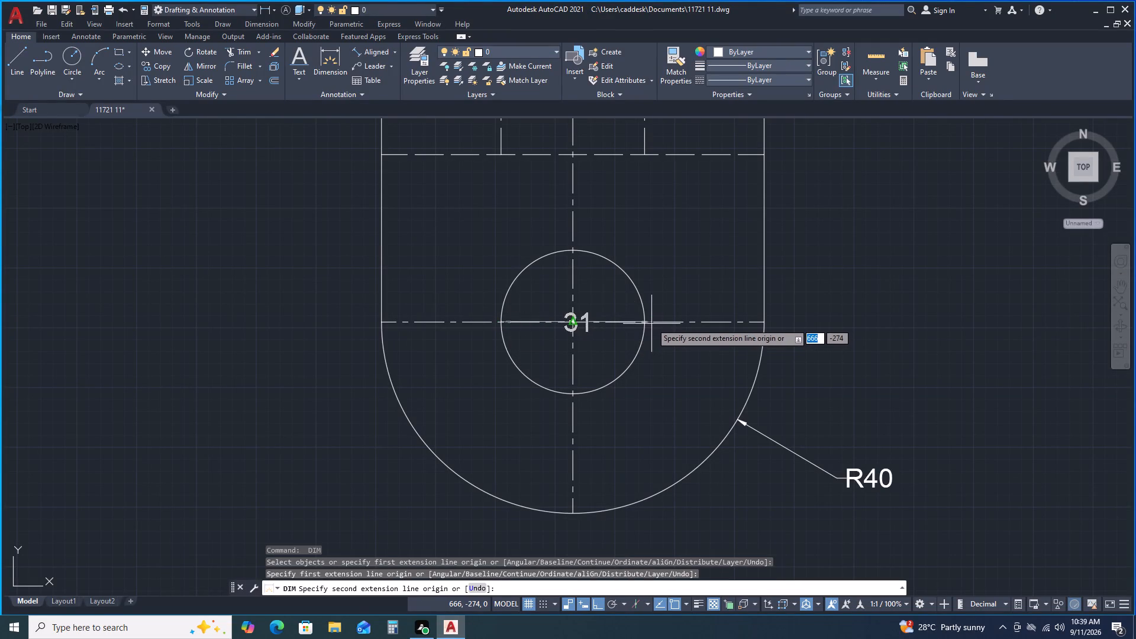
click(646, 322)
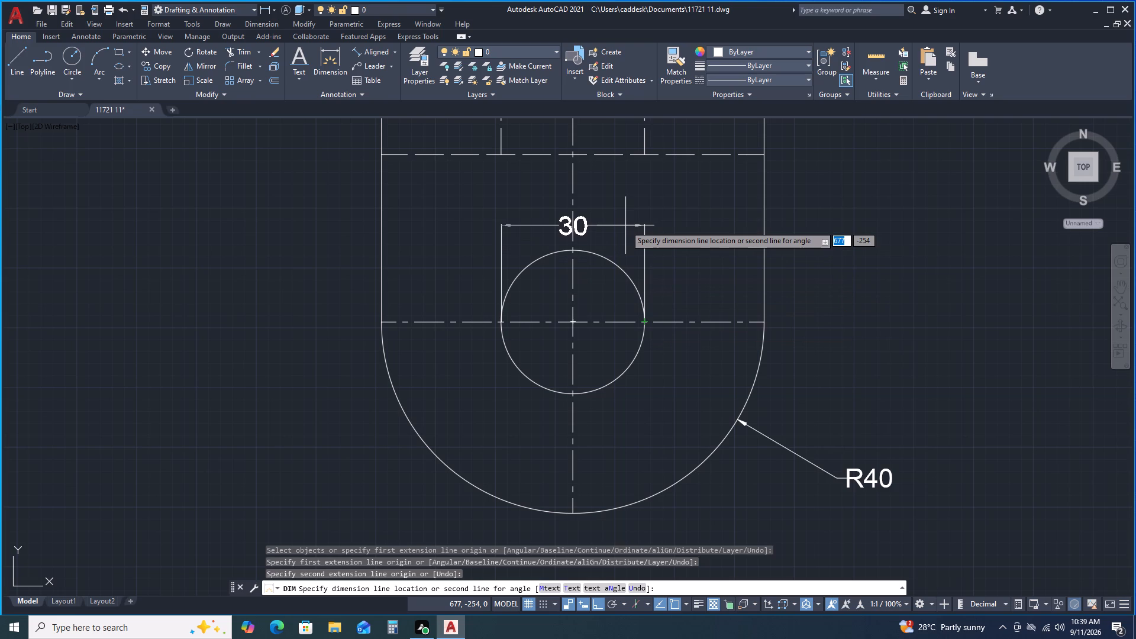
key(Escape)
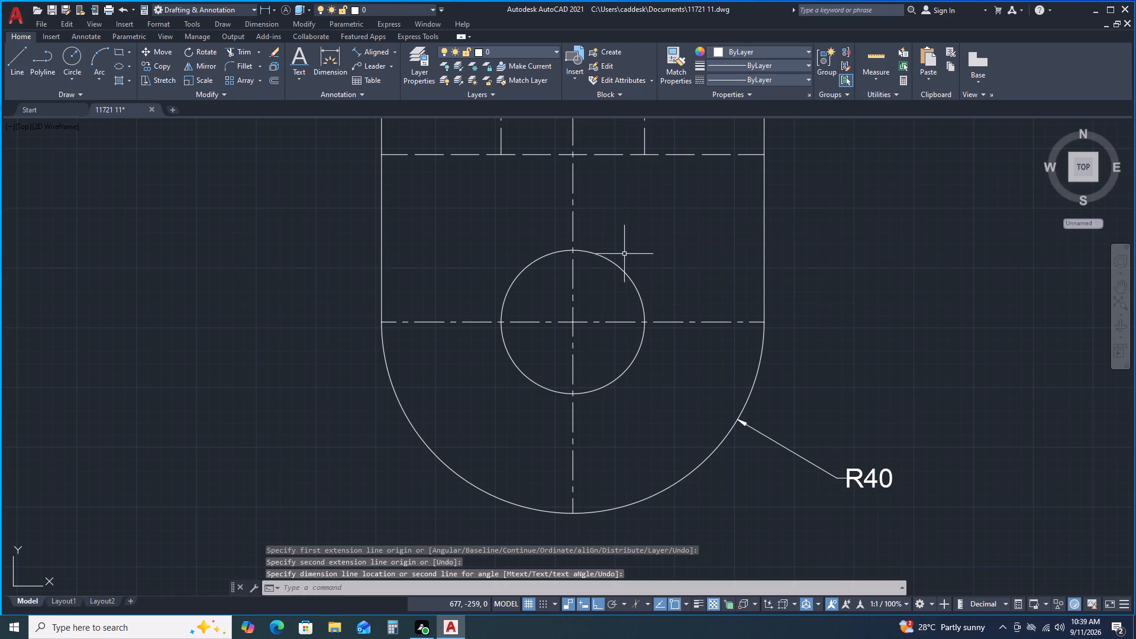
Set the diameter of the side view's hole circle to 32.
click(626, 273)
right_click(655, 242)
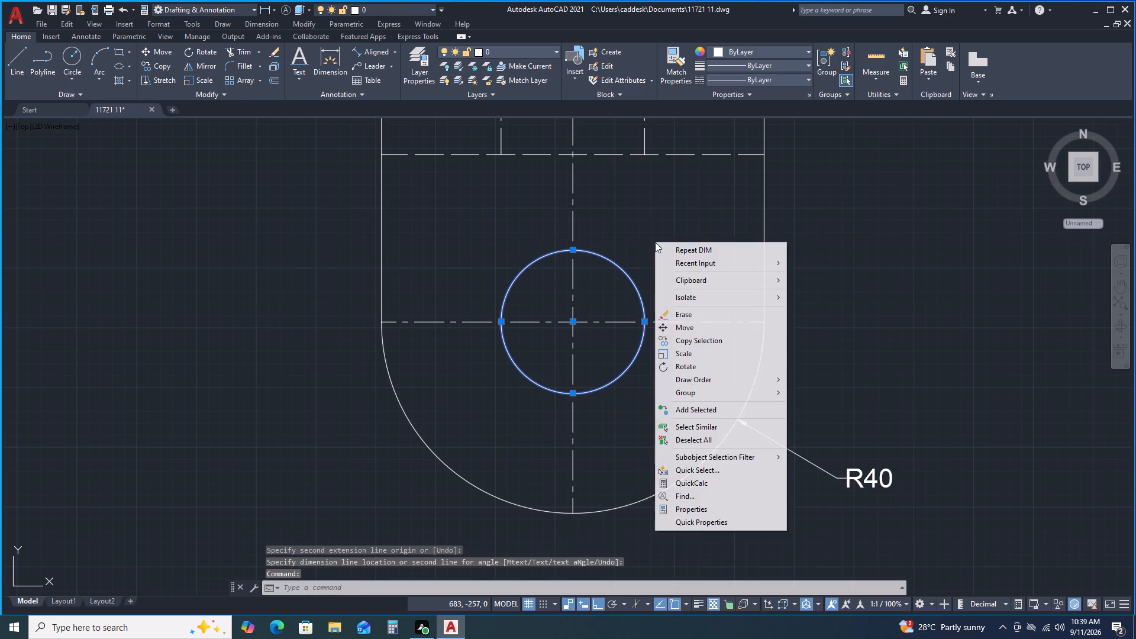
click(698, 512)
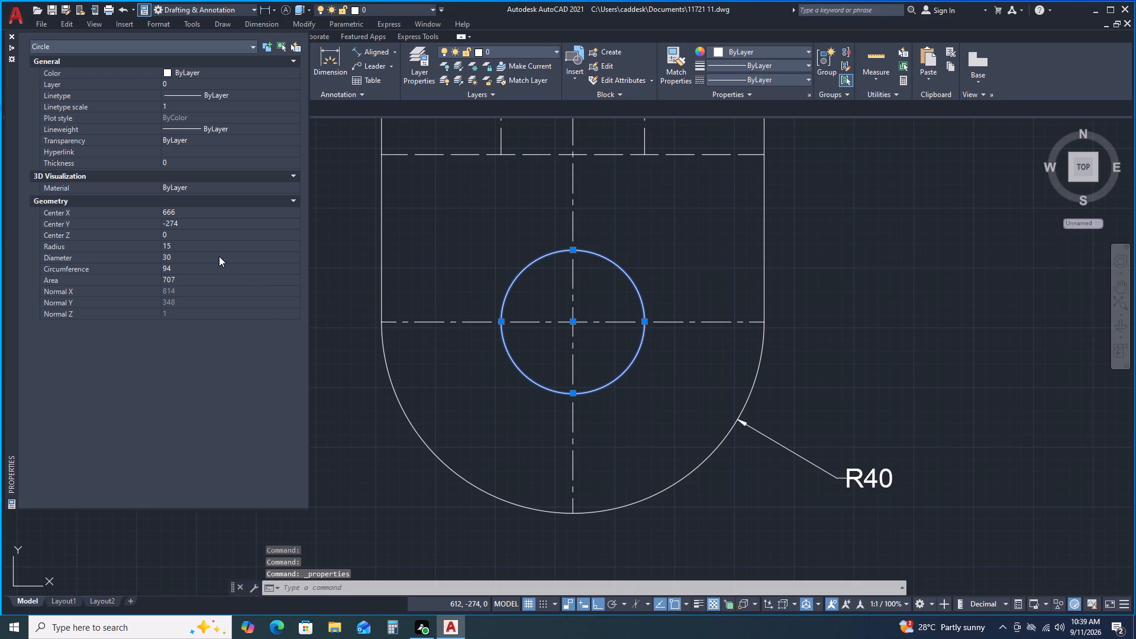
click(219, 256)
text(32)
key(Return)
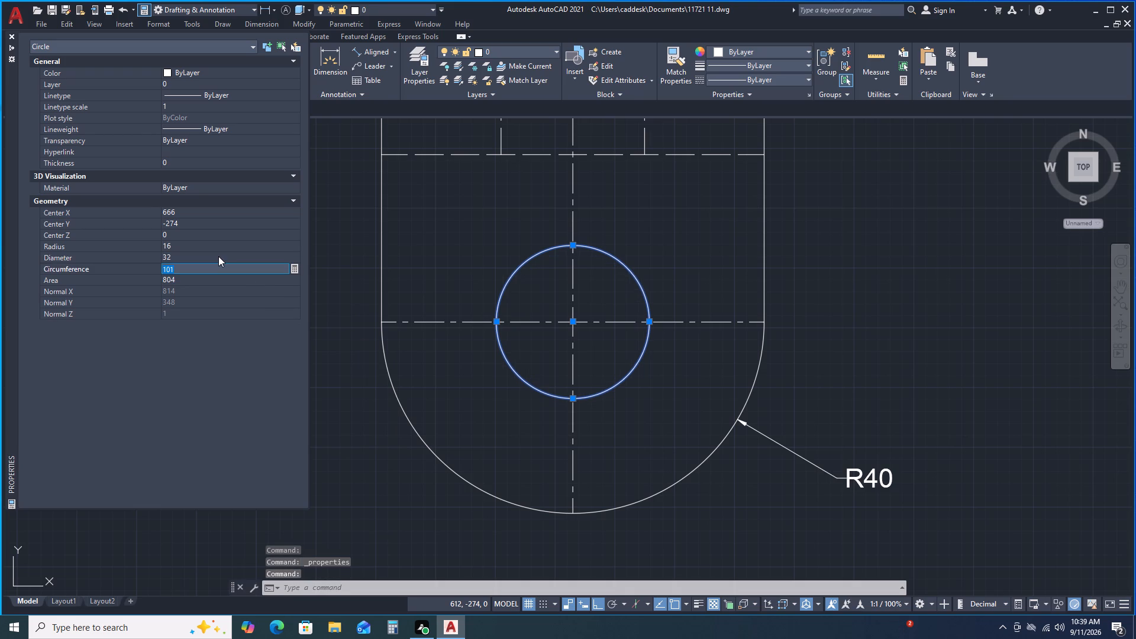
key(Escape)
click(8, 33)
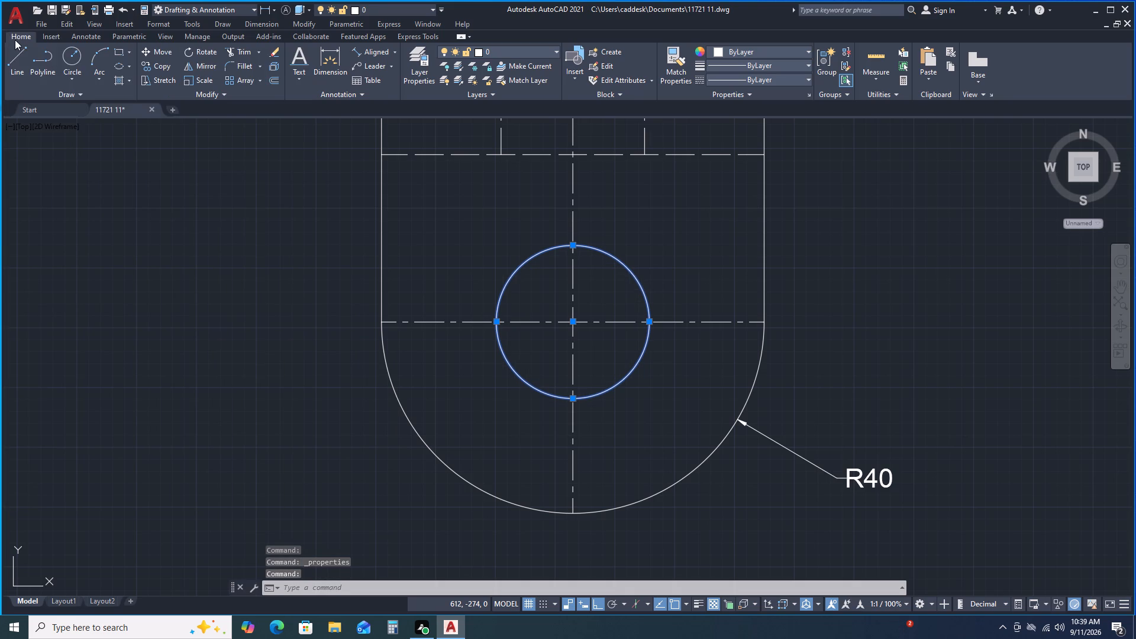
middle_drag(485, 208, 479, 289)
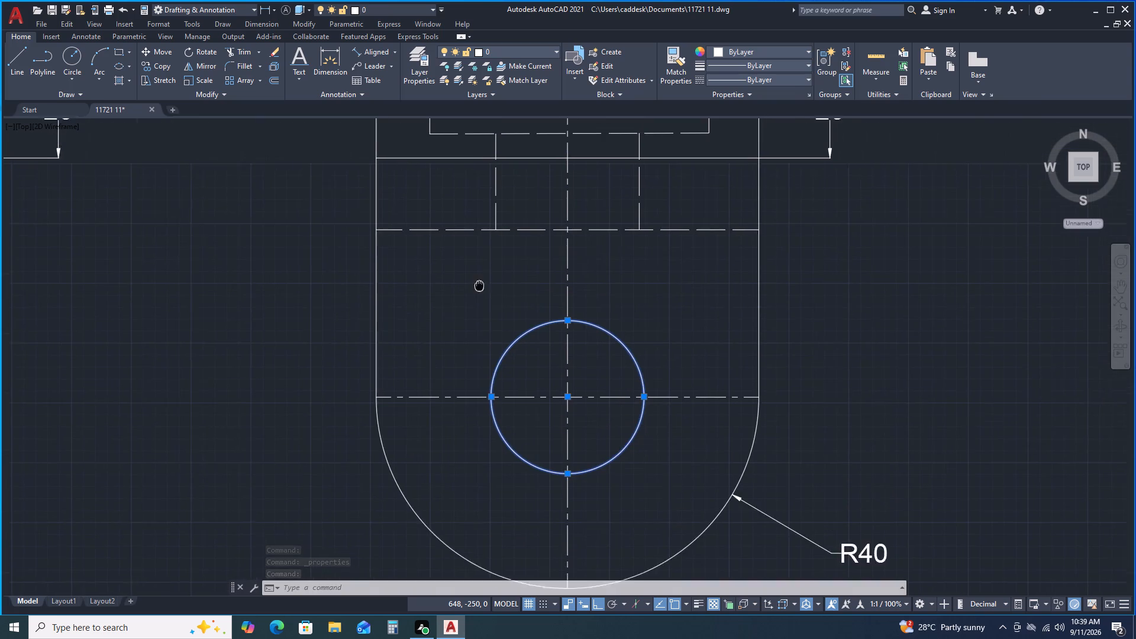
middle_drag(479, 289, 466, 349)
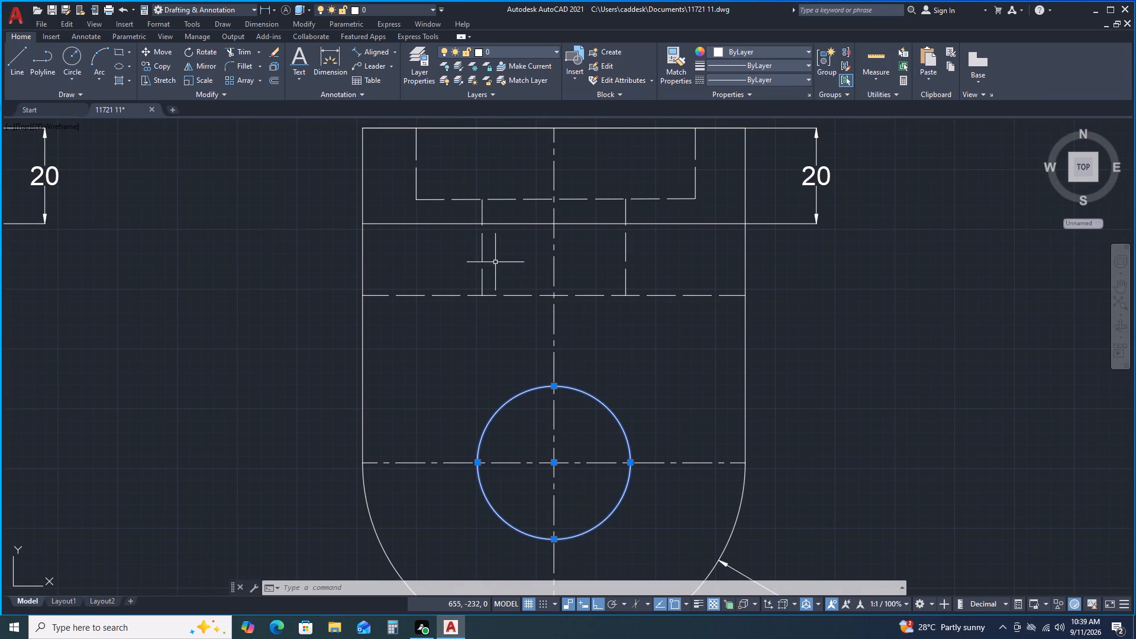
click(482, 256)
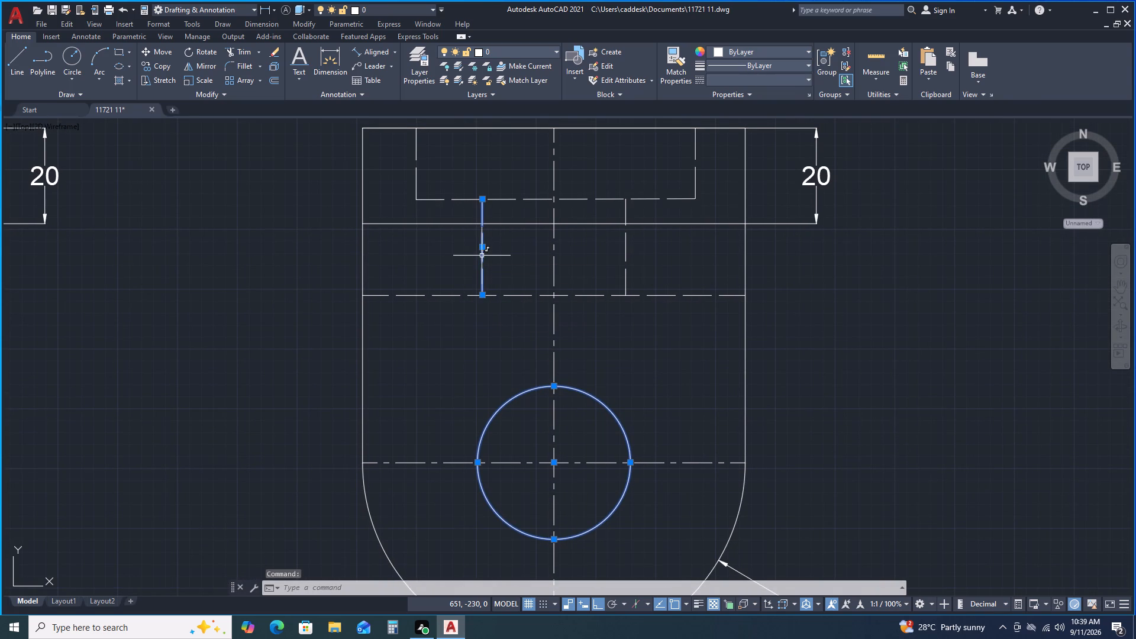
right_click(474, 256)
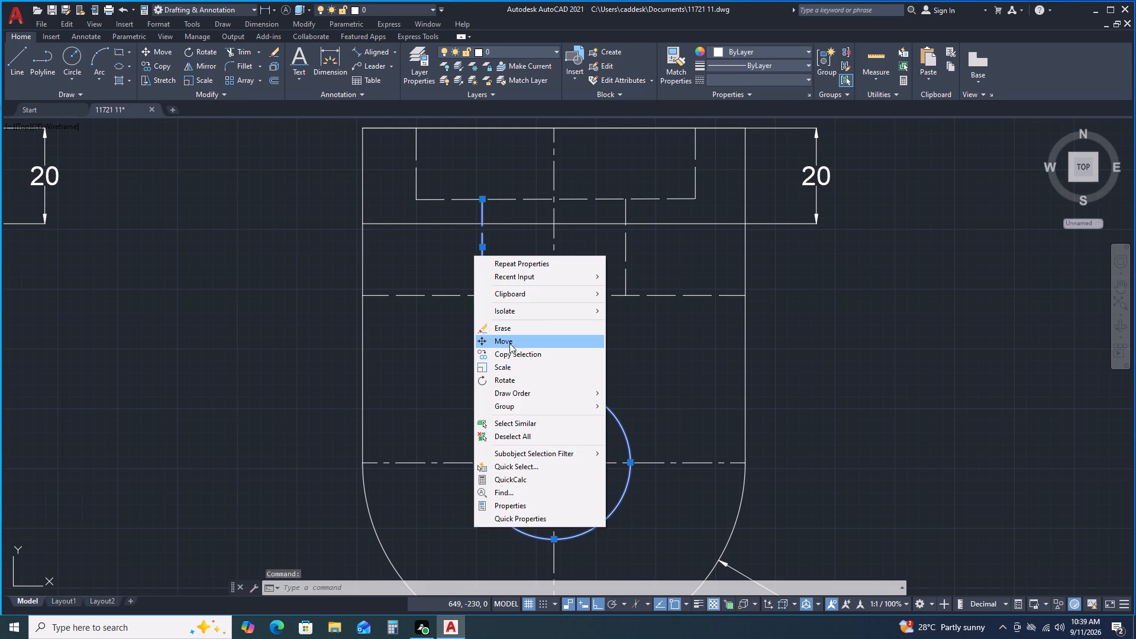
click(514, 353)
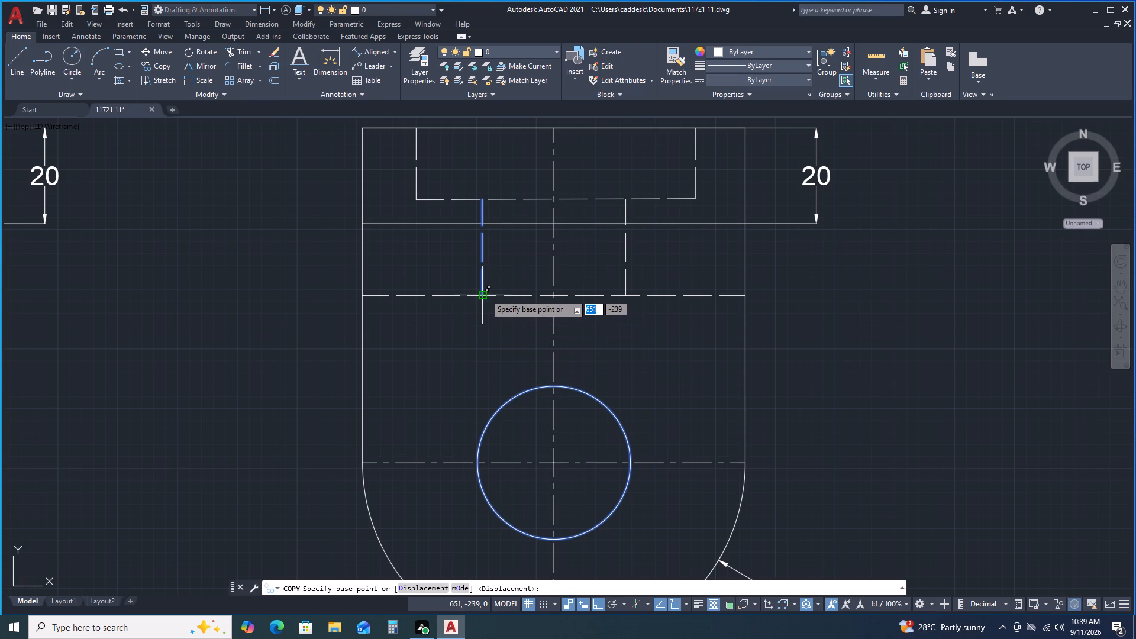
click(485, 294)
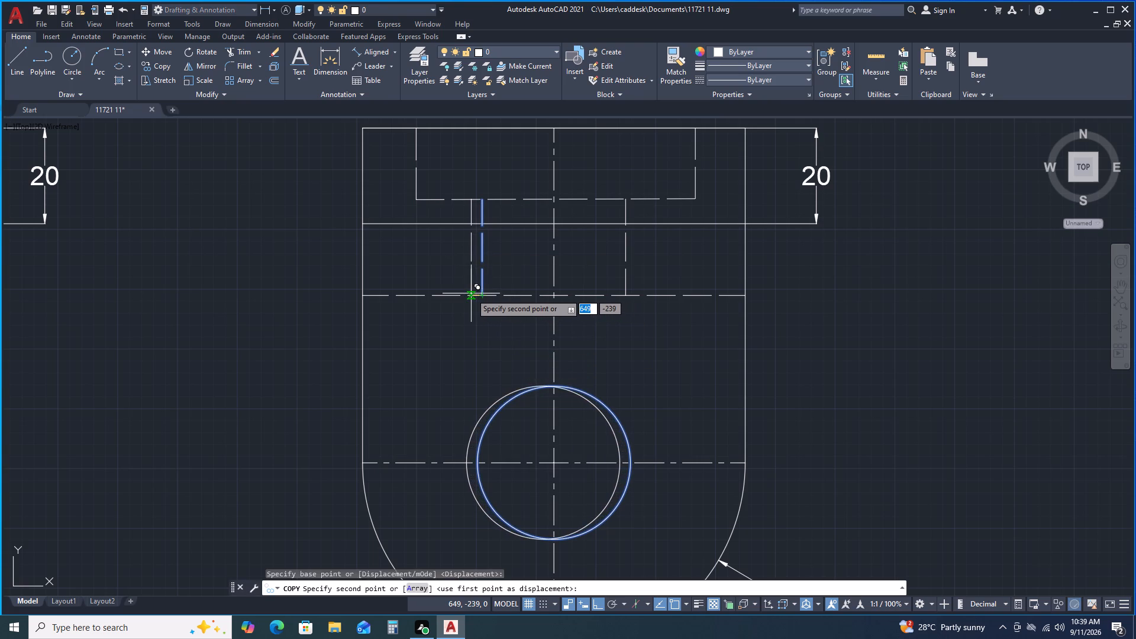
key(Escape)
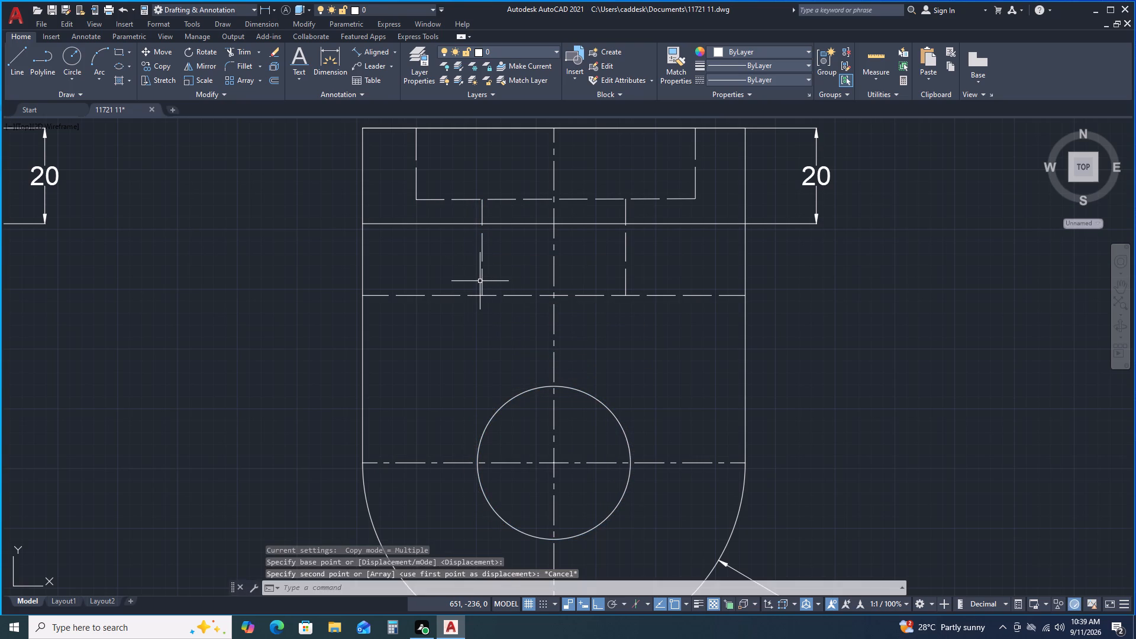
Move the left vertical hidden line below the side view's recess outward by 1 unit.
click(481, 280)
right_click(481, 280)
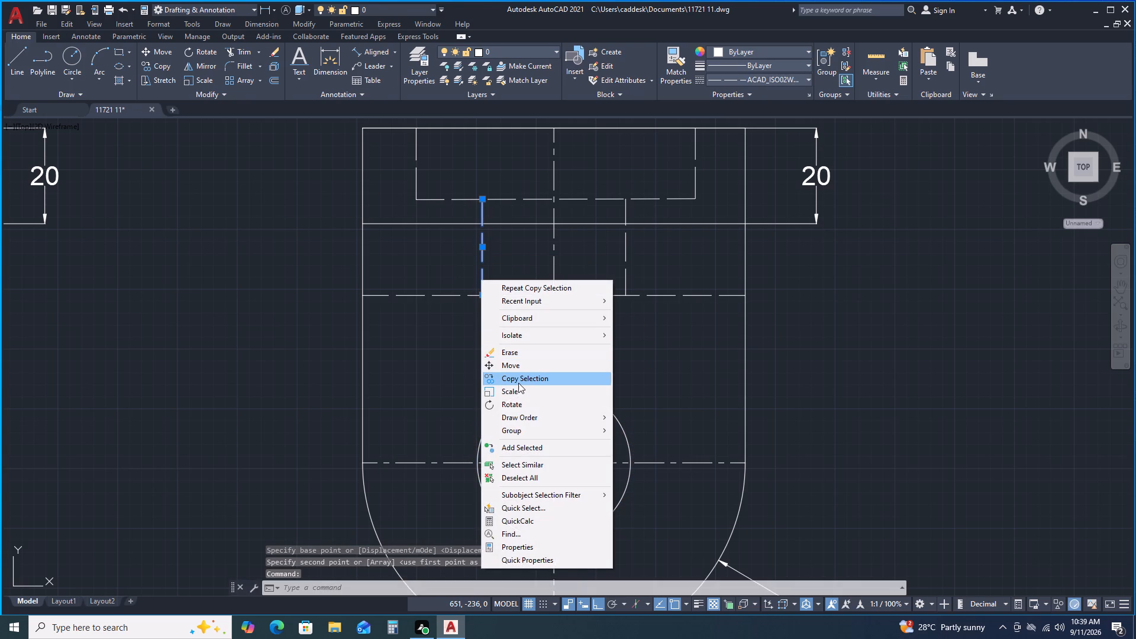
click(518, 363)
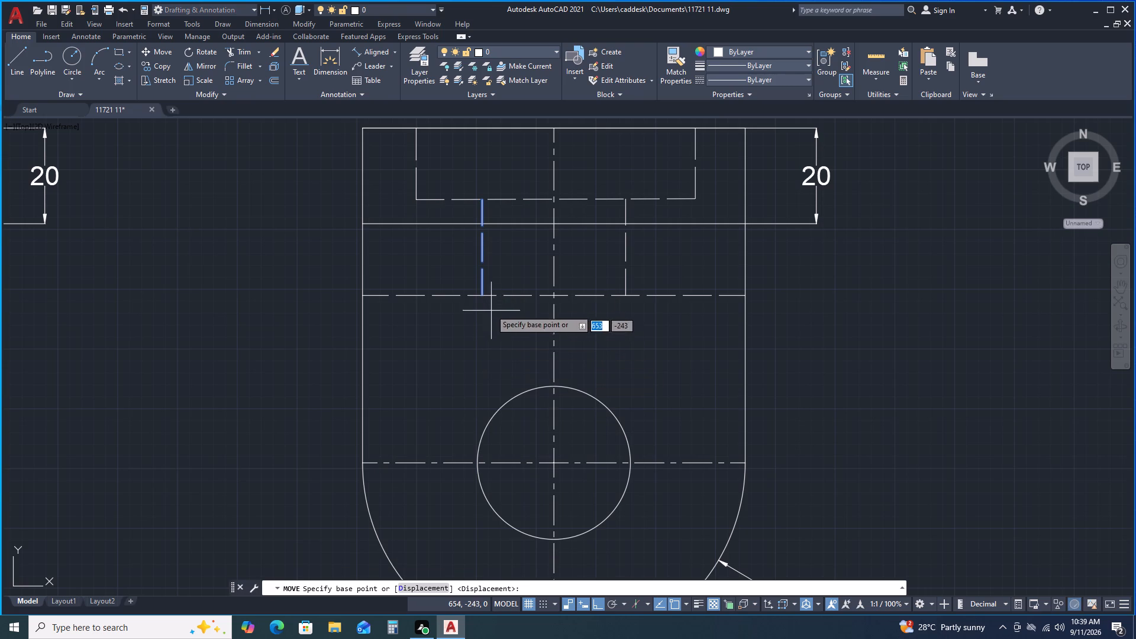
click(482, 294)
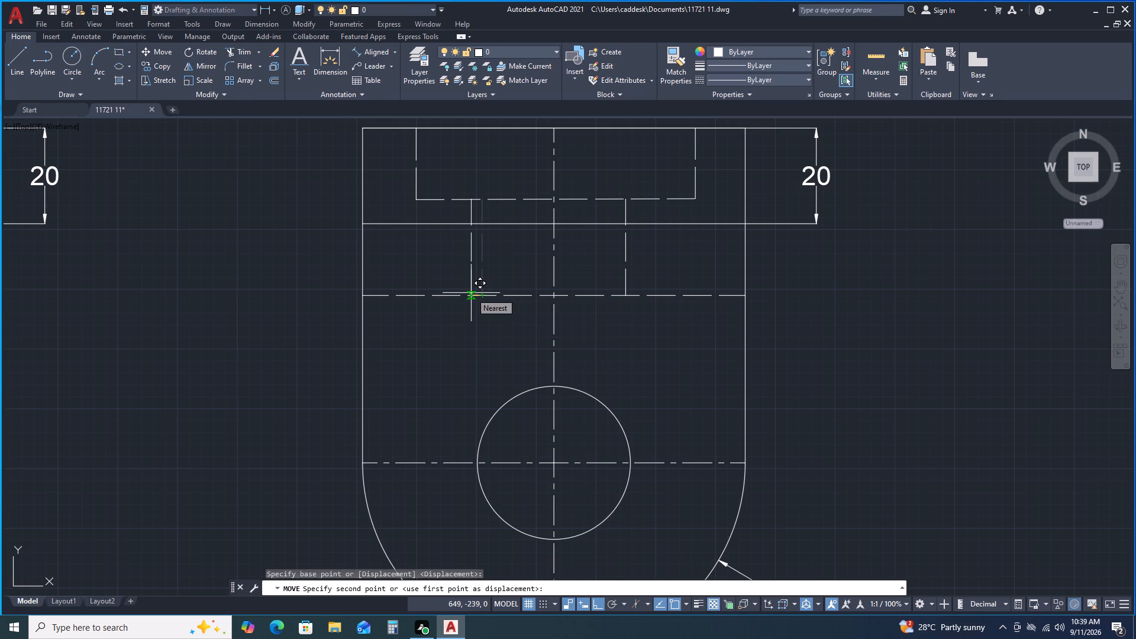
key(1)
key(Return)
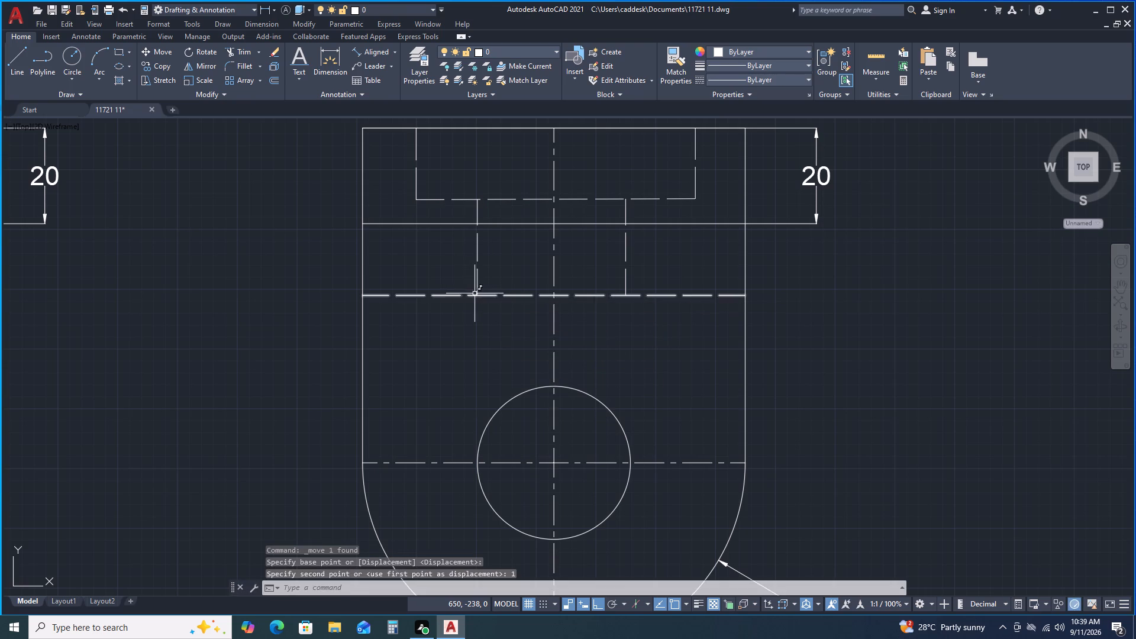
Move the right vertical hidden line below the side view's recess outward by 1 unit.
click(615, 263)
click(644, 263)
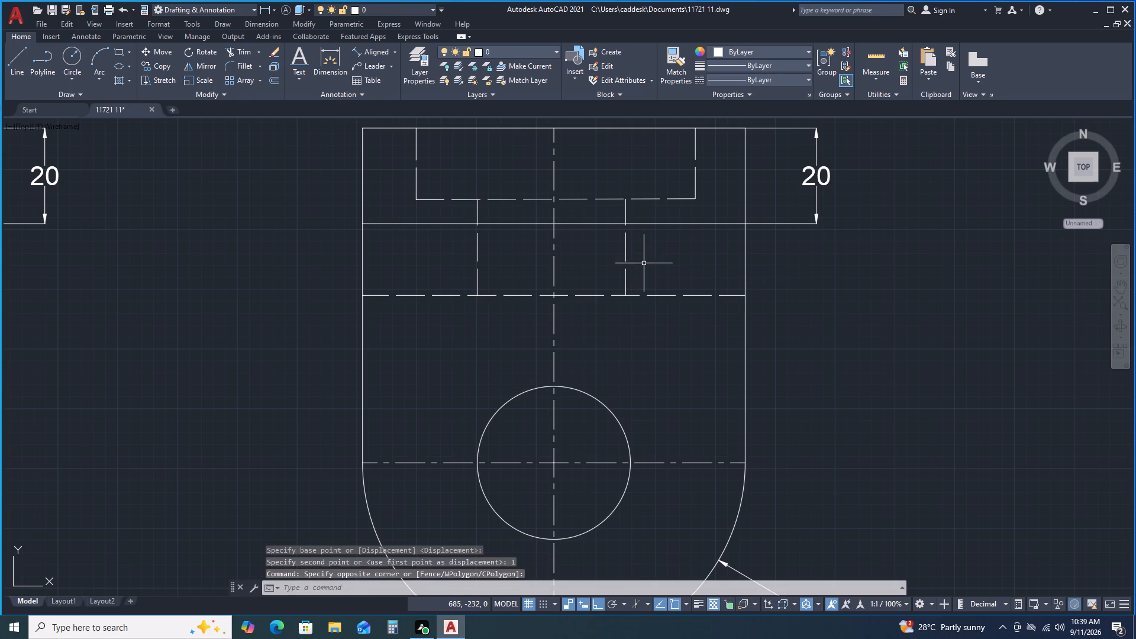
click(624, 248)
double_click(641, 262)
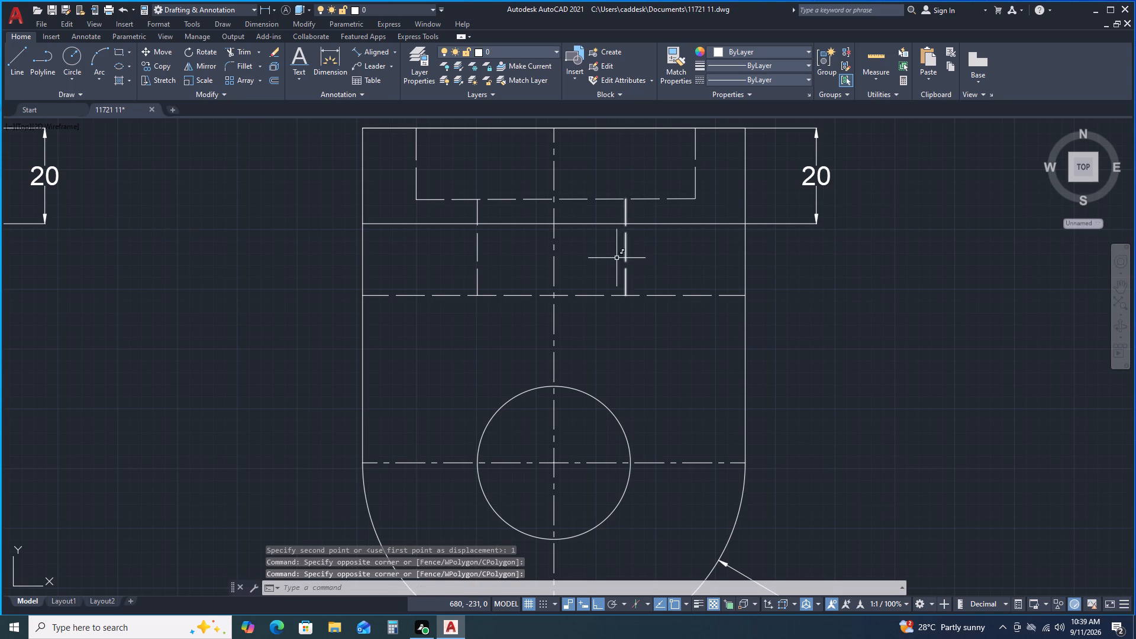
click(614, 258)
click(645, 266)
click(656, 266)
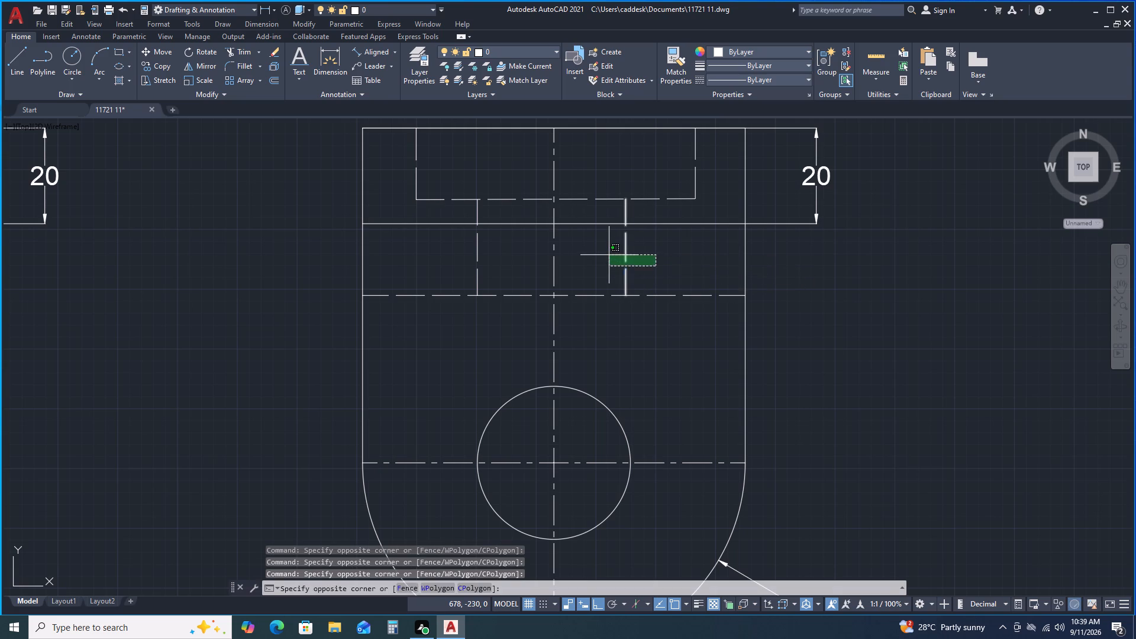
click(609, 255)
right_click(609, 255)
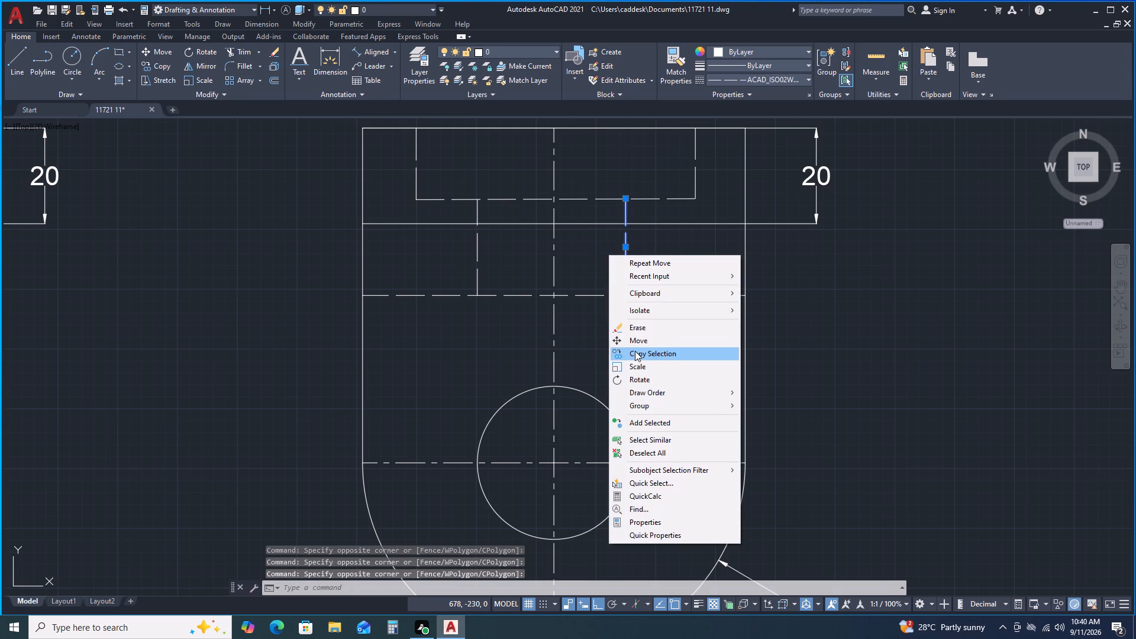
click(638, 338)
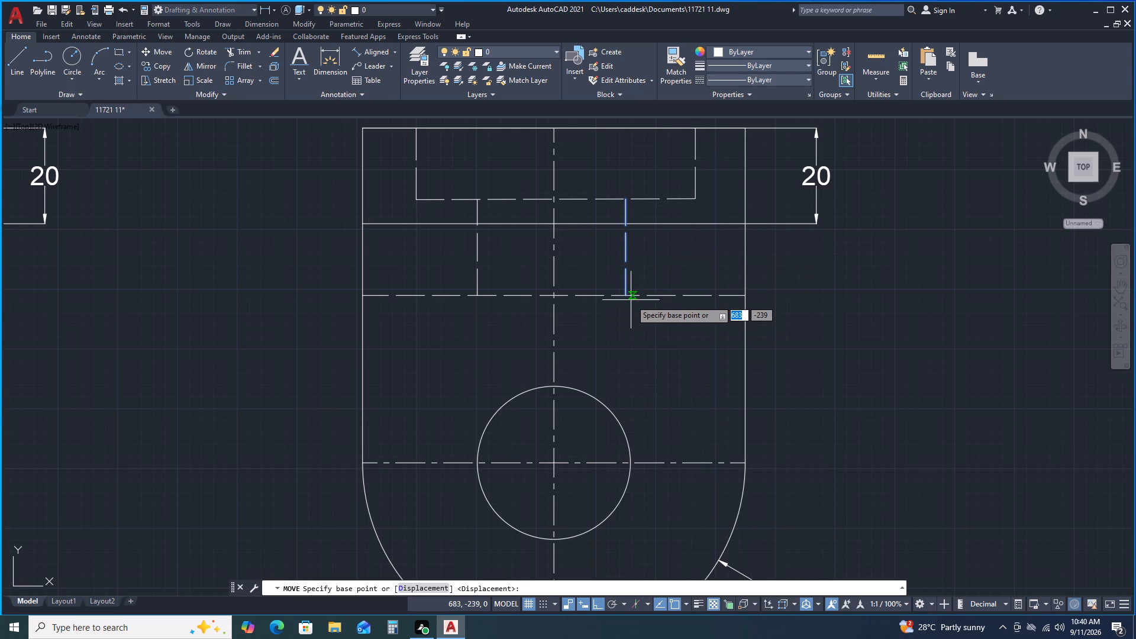
click(628, 297)
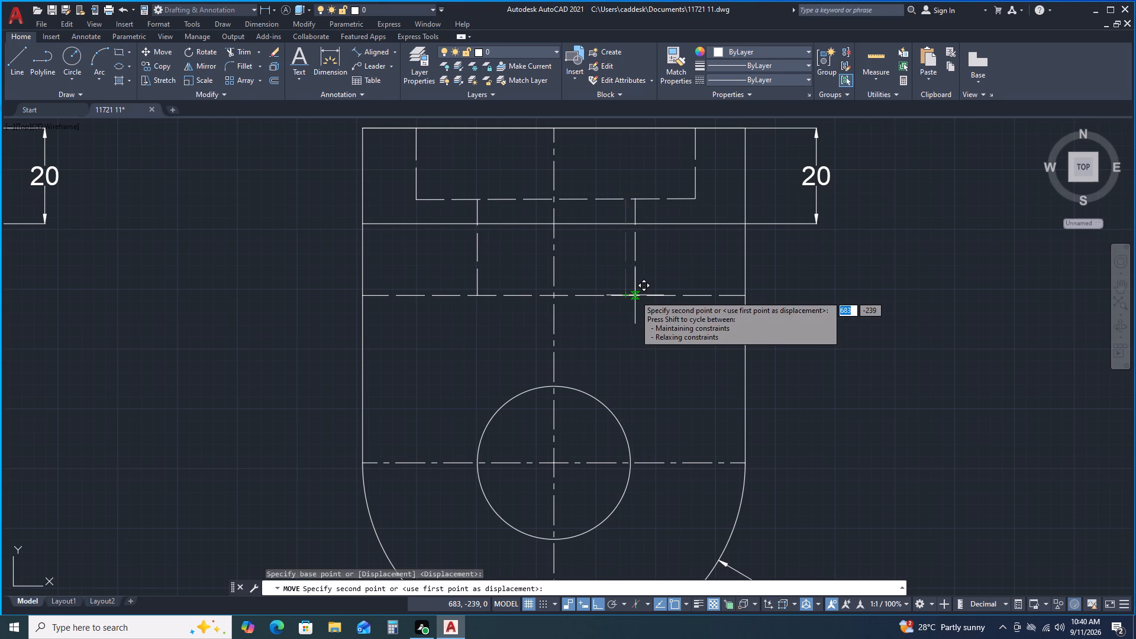
key(1)
key(Return)
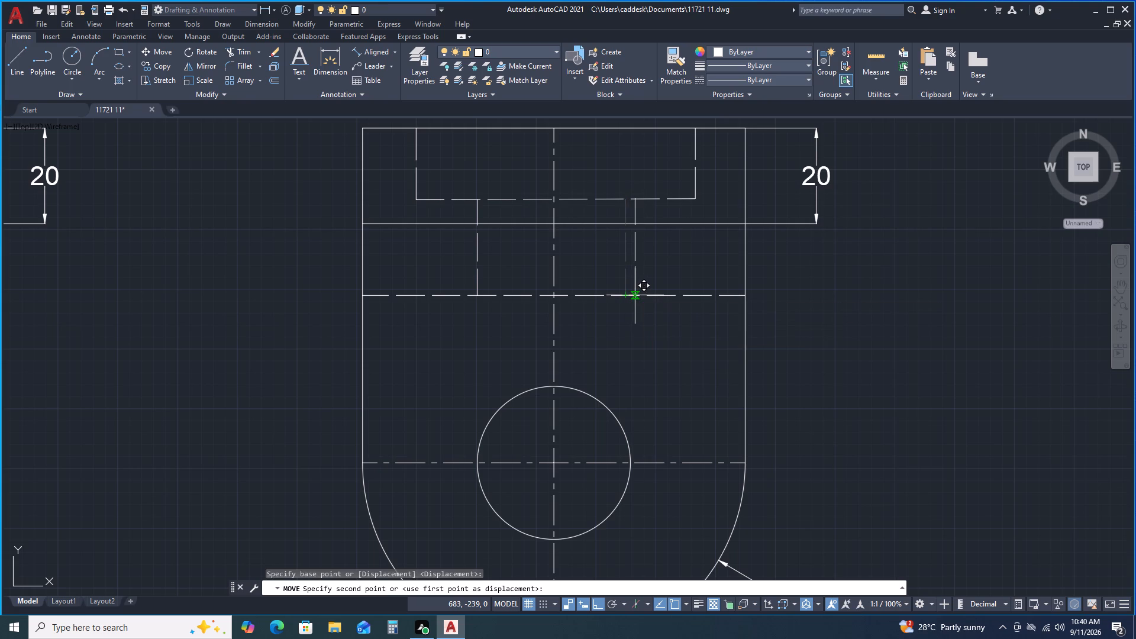
key(Escape)
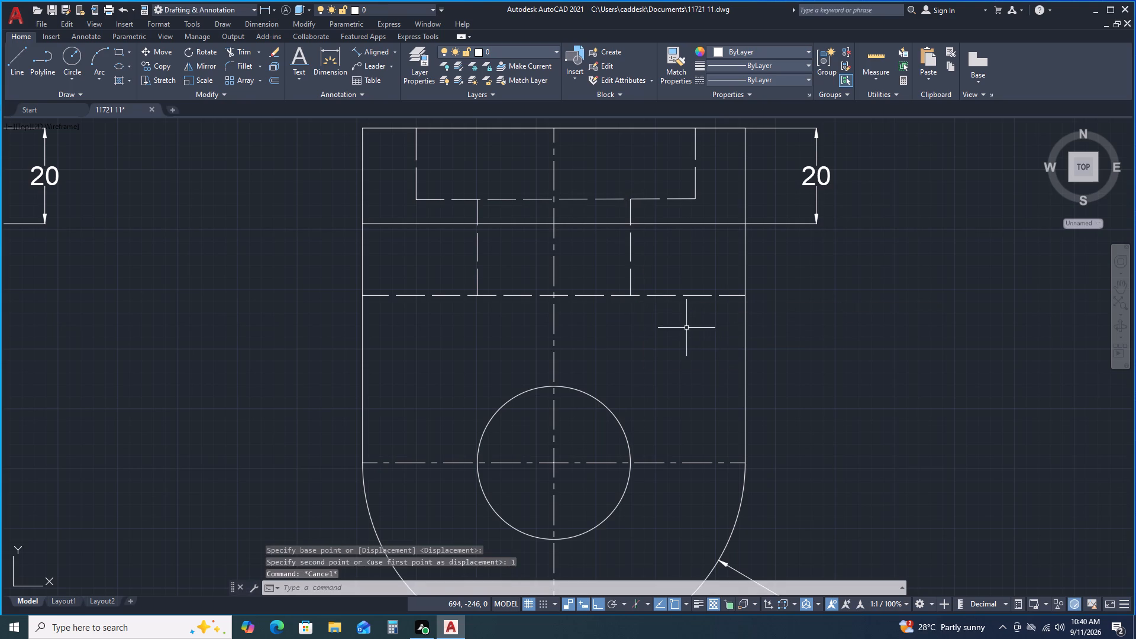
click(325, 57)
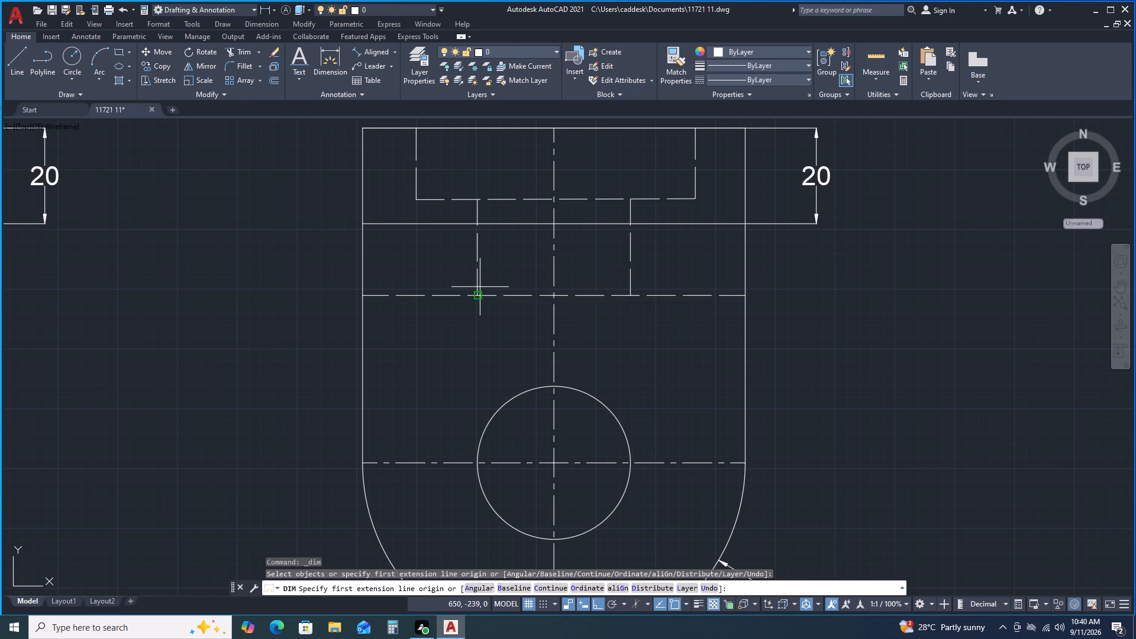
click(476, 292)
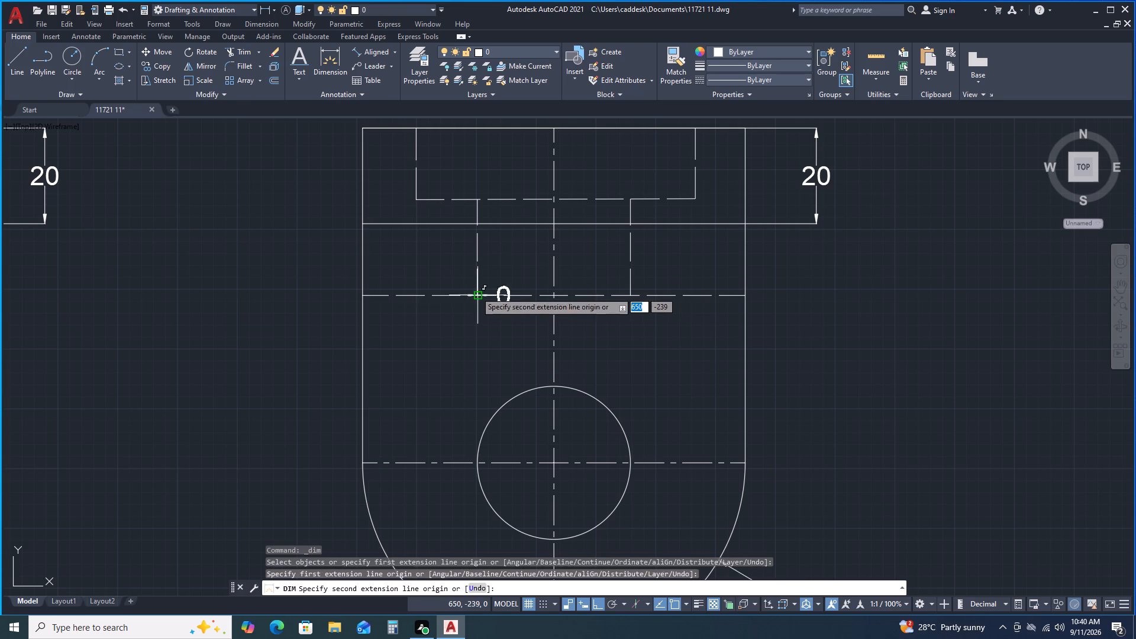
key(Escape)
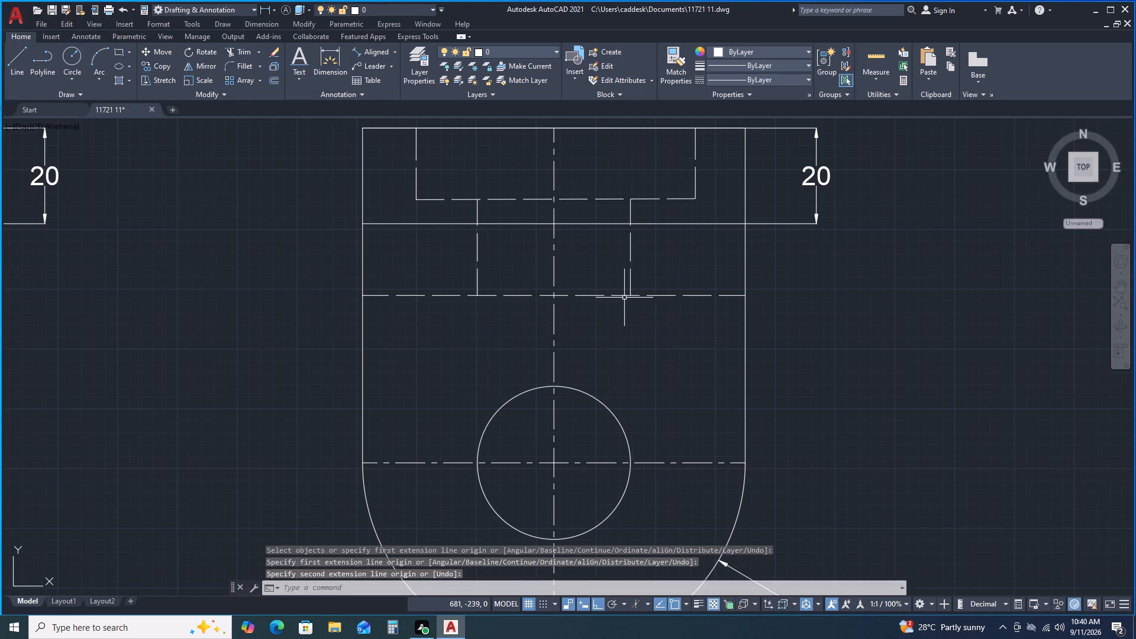
Add a horizontal linear dimension across the full width of the side view's hole circle, placed just above the circle.
key(space)
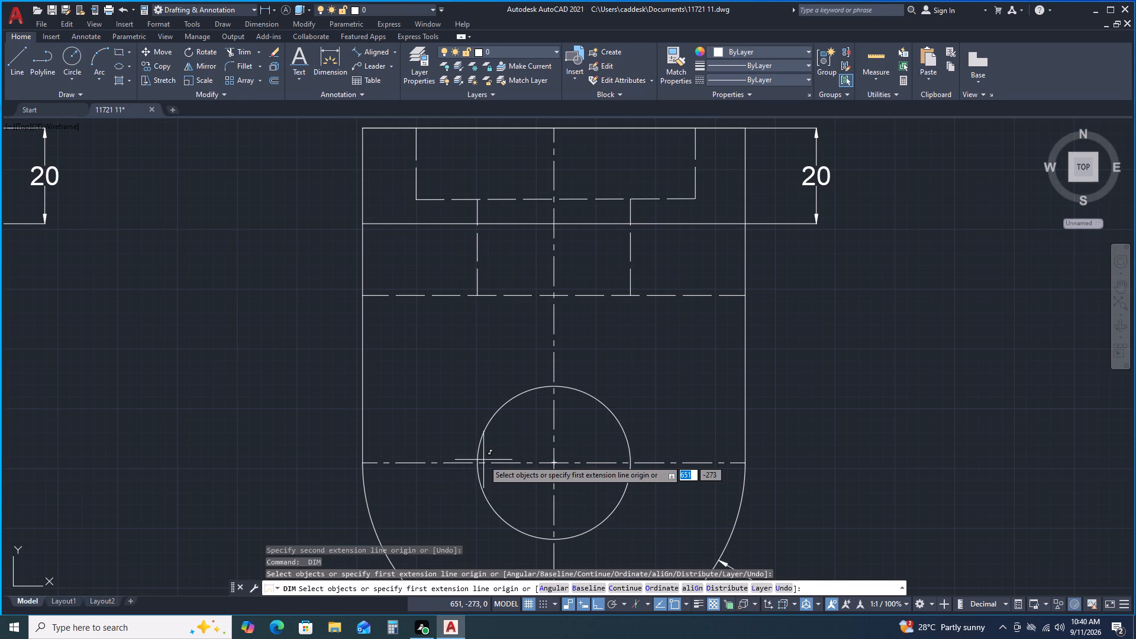
click(479, 461)
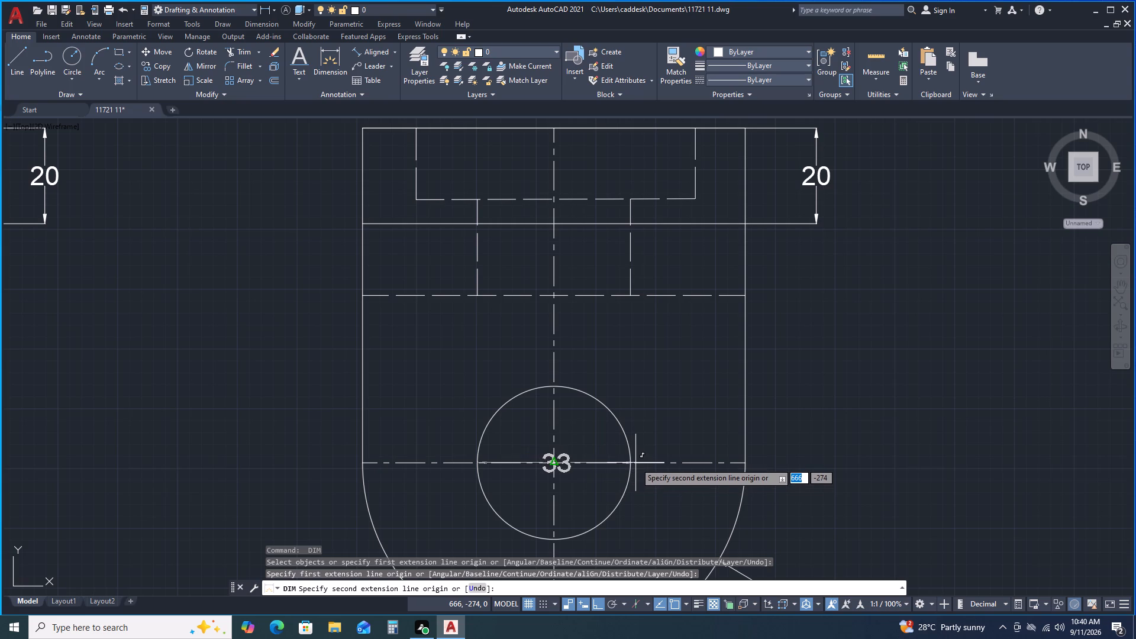
click(629, 462)
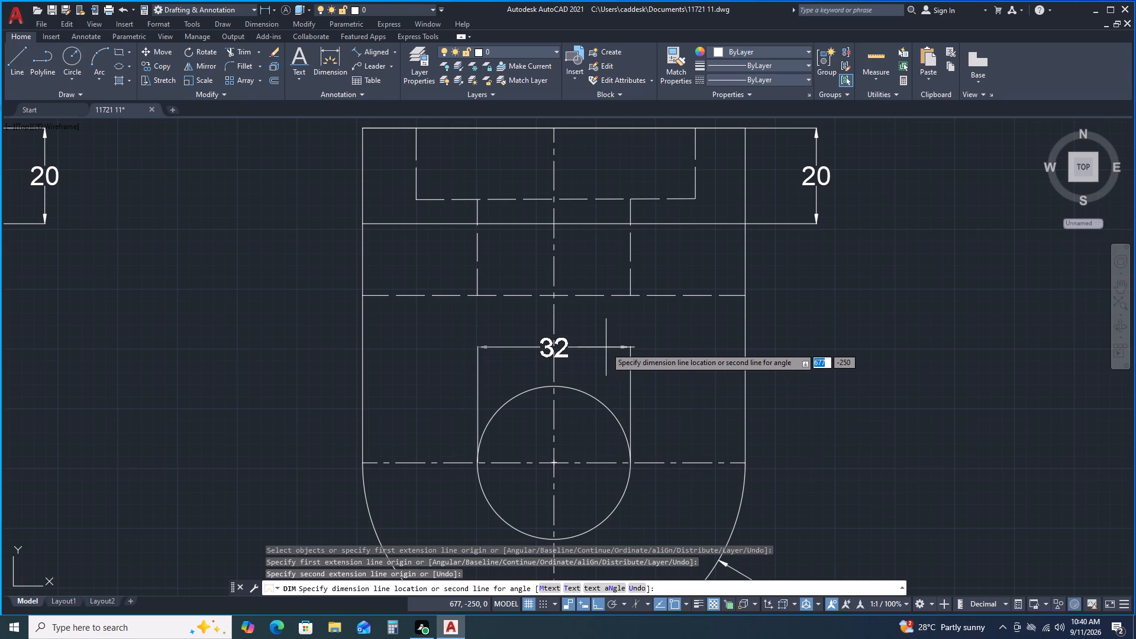
click(606, 347)
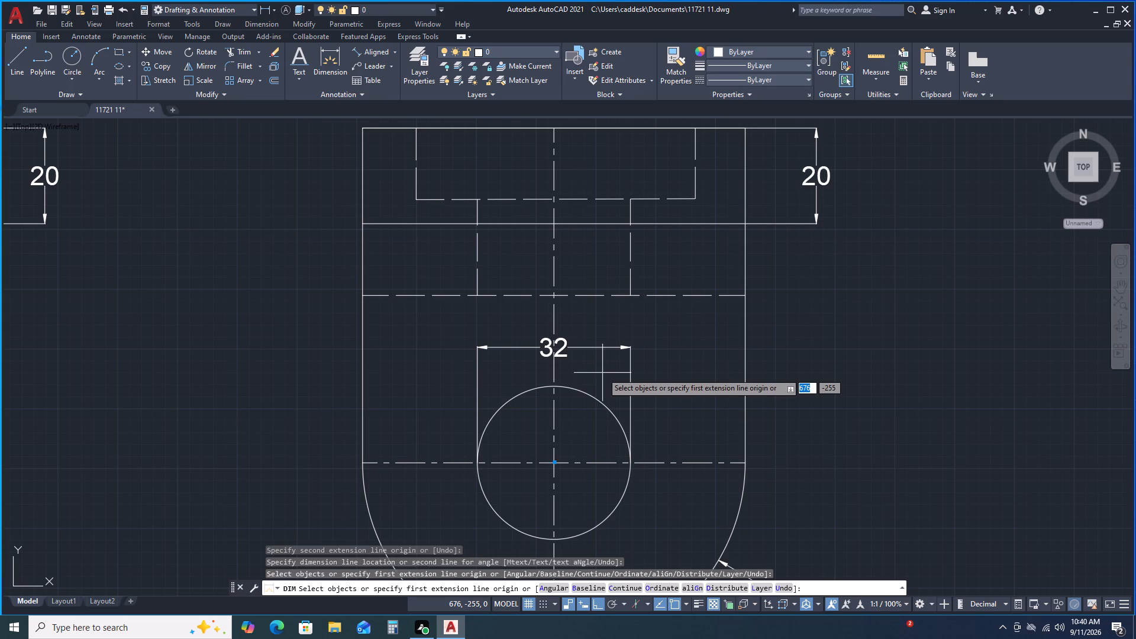
key(space)
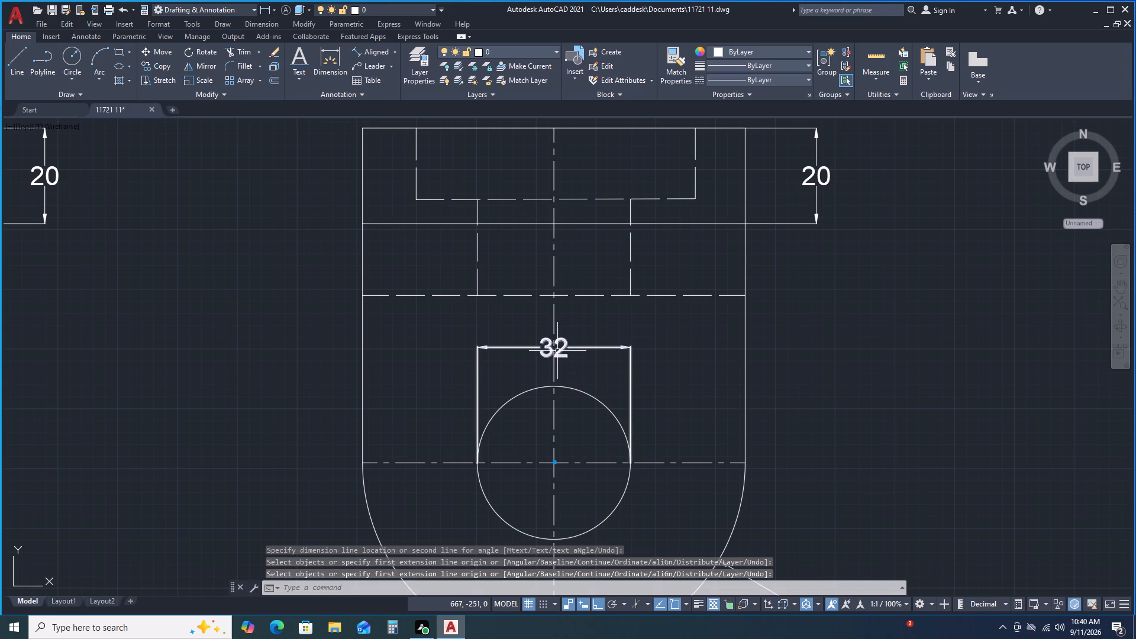
Insert the diameter symbol Ø in front of the text of the side view's hole dimension.
click(564, 348)
click(564, 348)
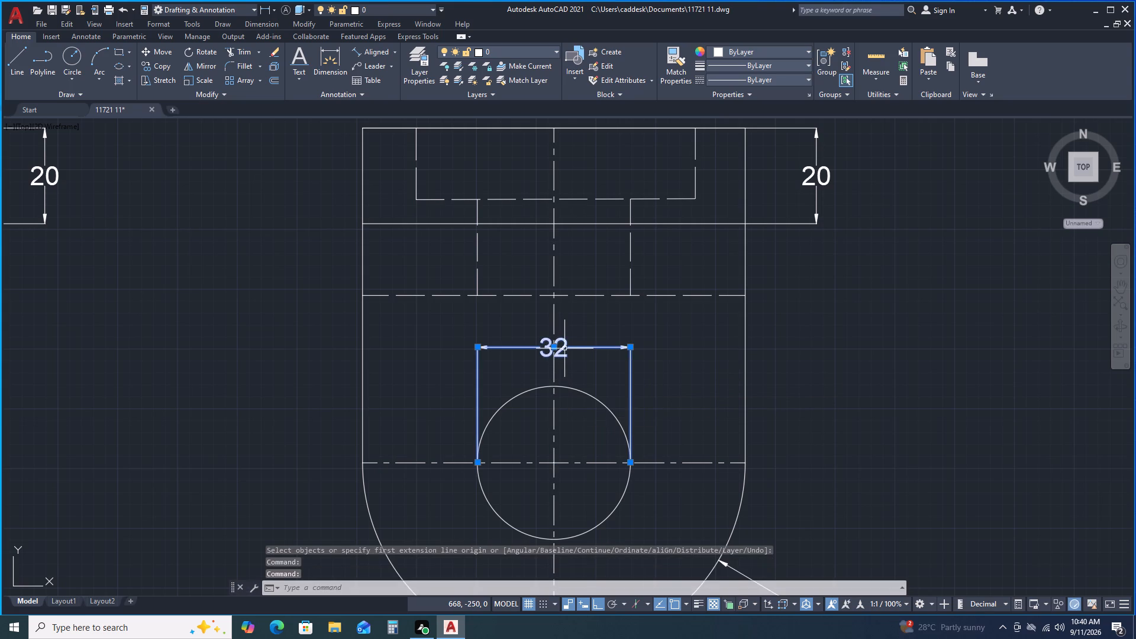
click(562, 346)
key(Escape)
double_click(562, 346)
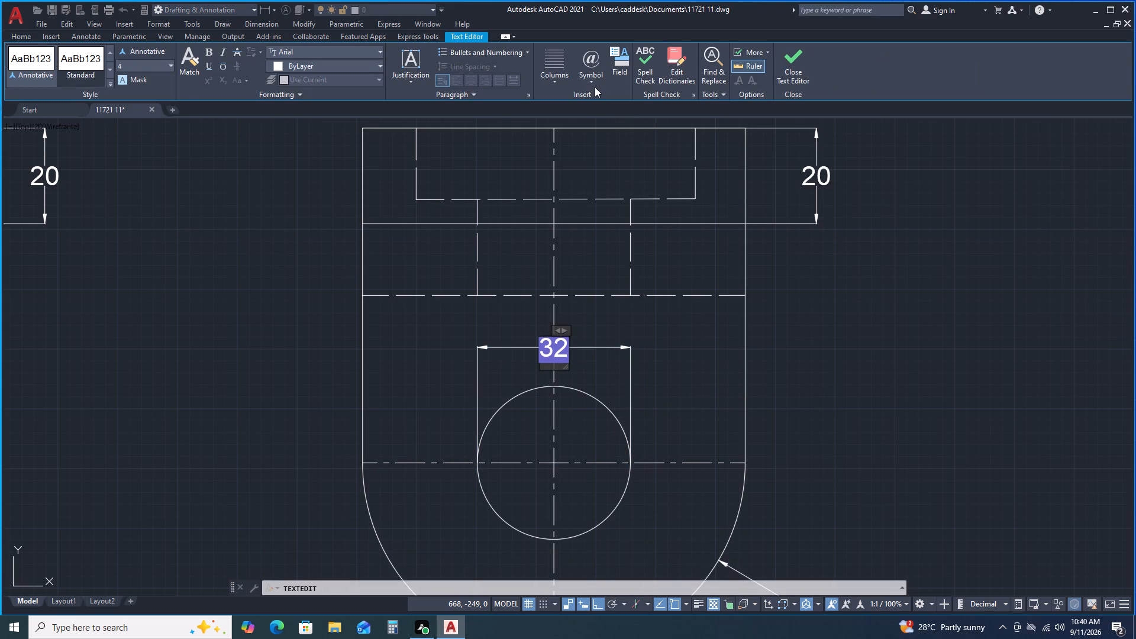
click(595, 87)
click(592, 80)
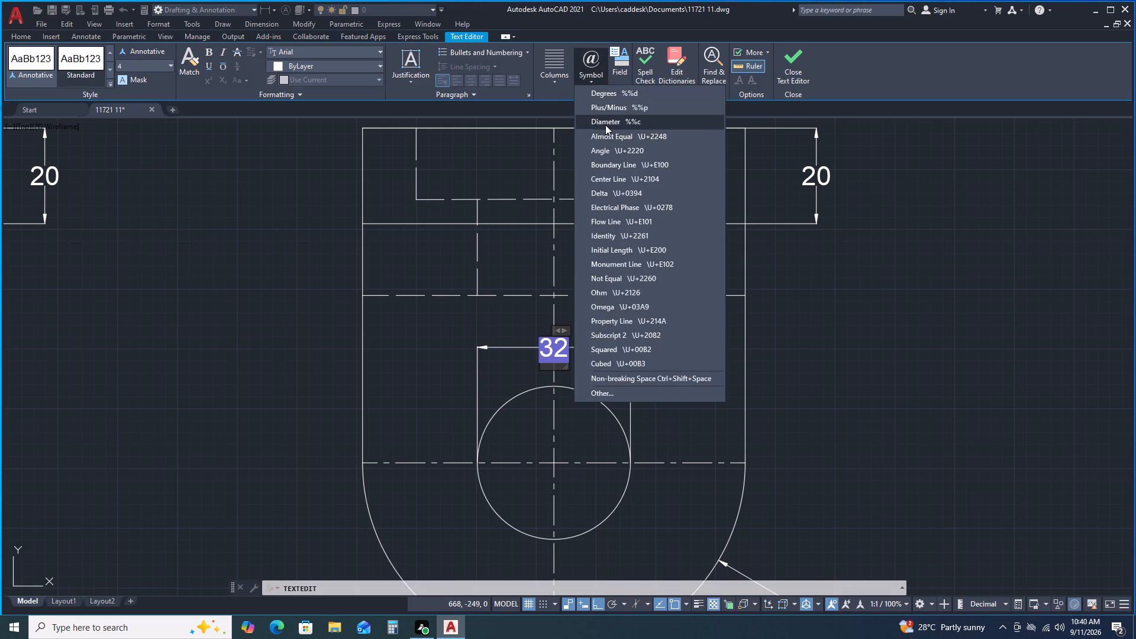
click(606, 124)
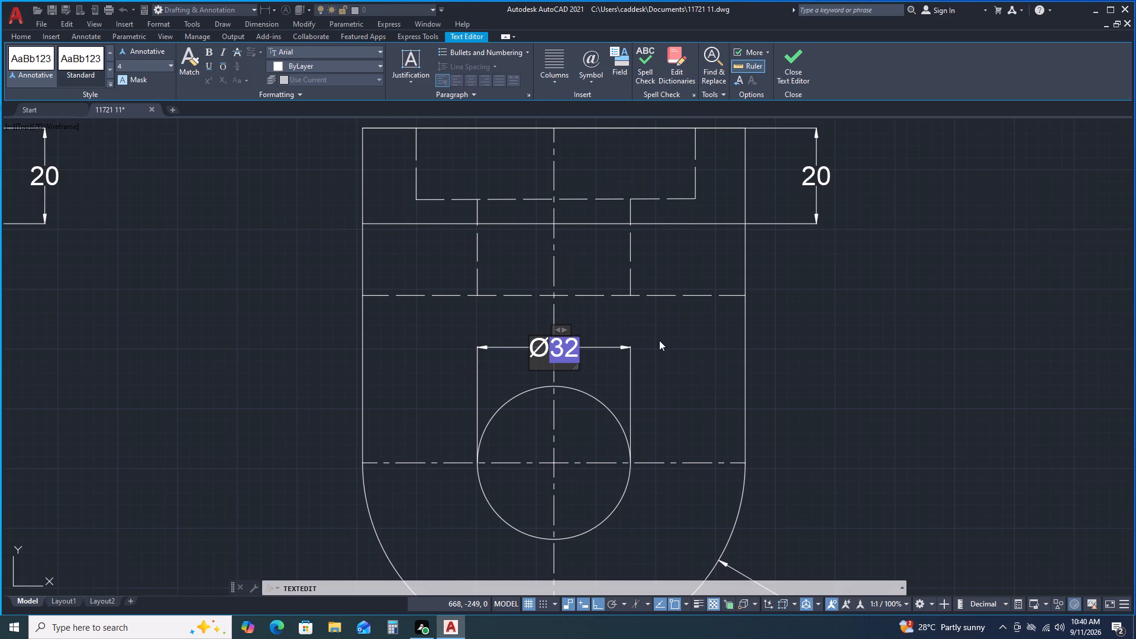
key(Return)
key(Return)
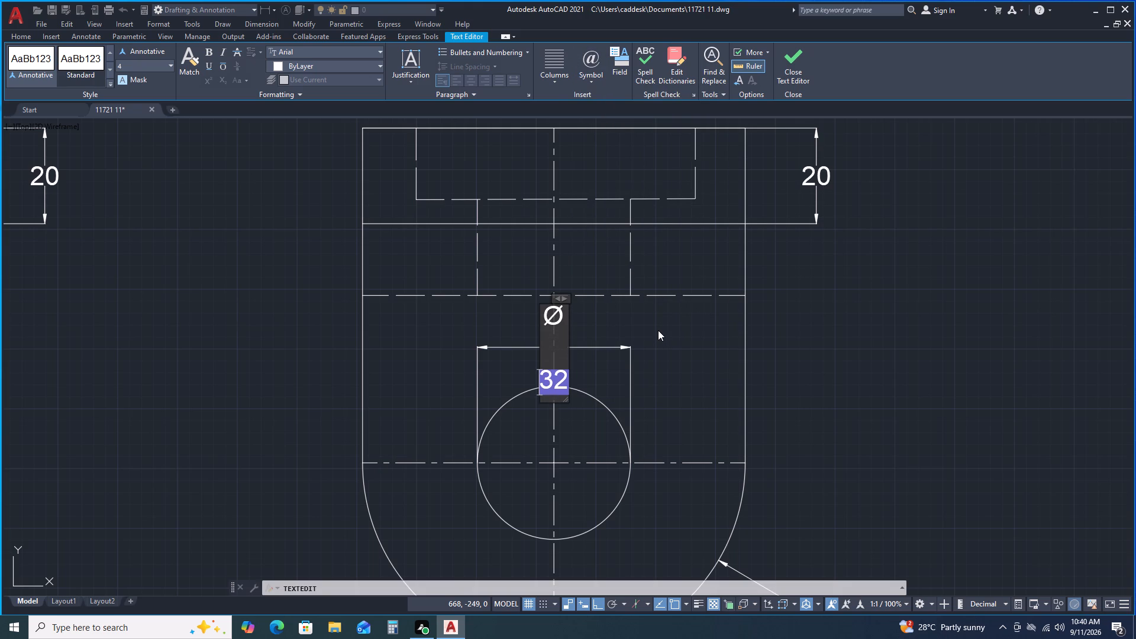
key(BackSpace)
key(BackSpace)
click(658, 330)
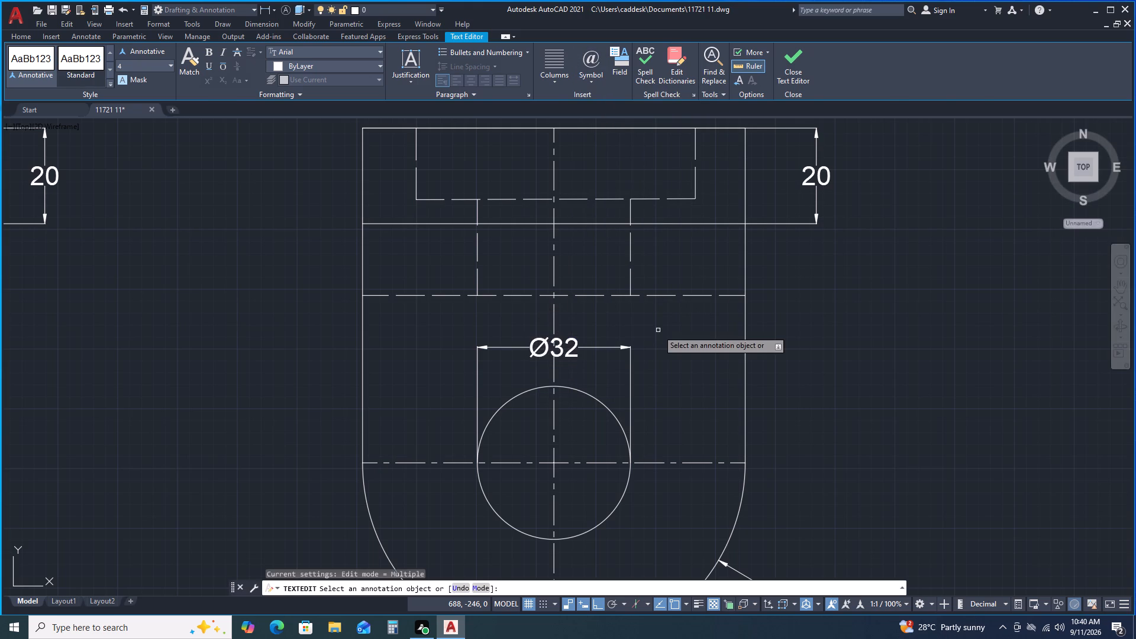
scroll(658, 325, down, 1)
key(Escape)
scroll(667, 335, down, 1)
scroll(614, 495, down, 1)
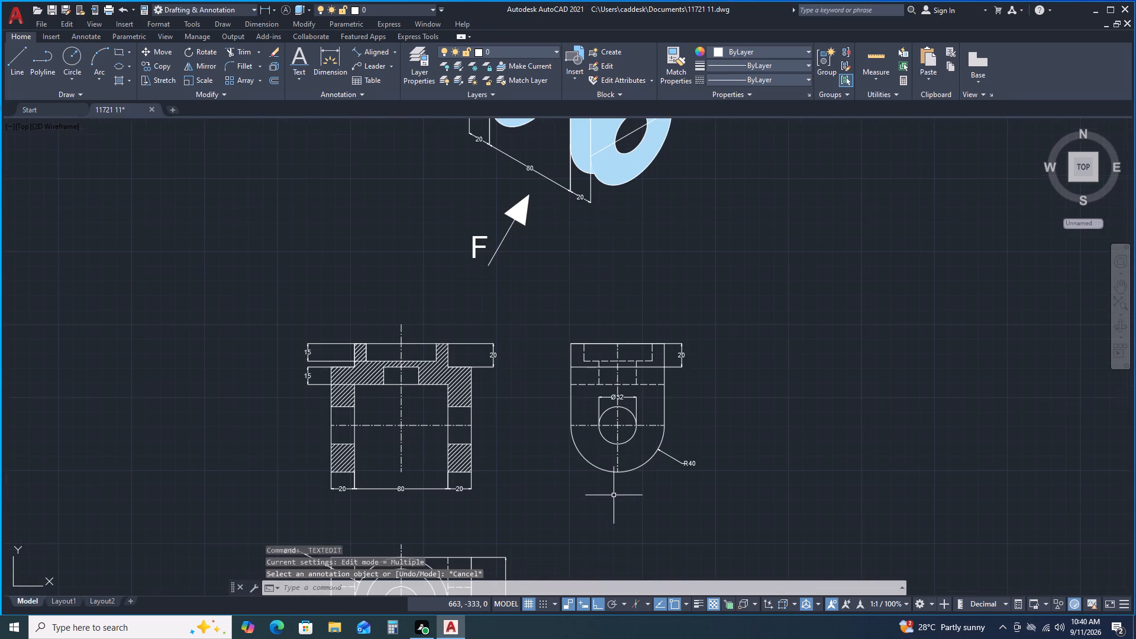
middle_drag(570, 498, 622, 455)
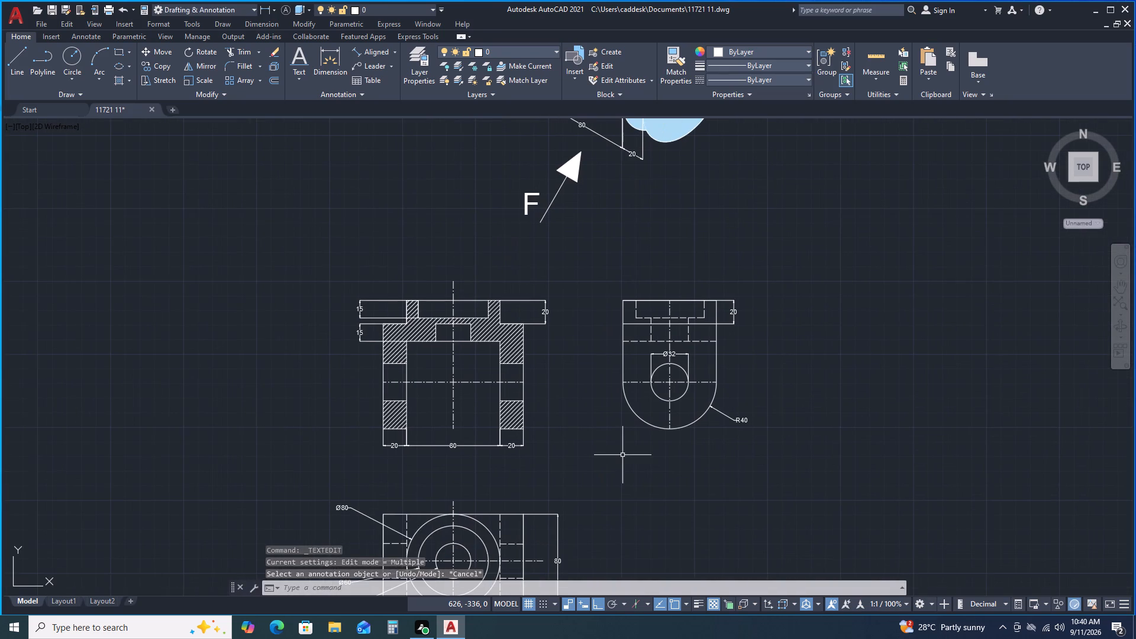
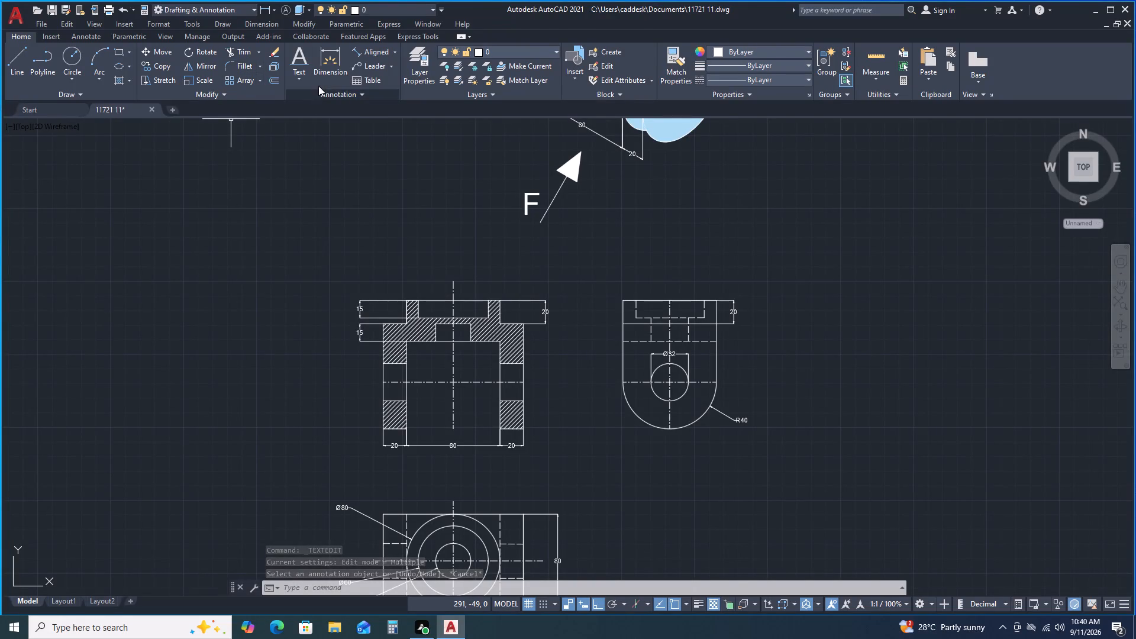
Place single-line text FRONT VIEW with height 4 and rotation 0 in the empty area above and left of the front view.
click(294, 78)
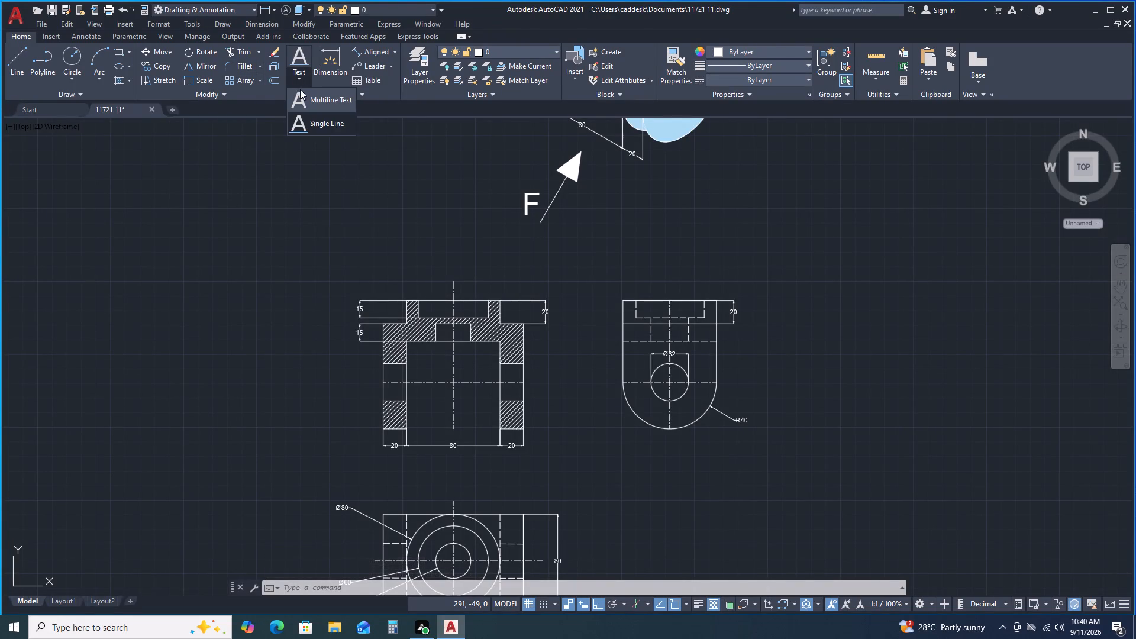
click(322, 121)
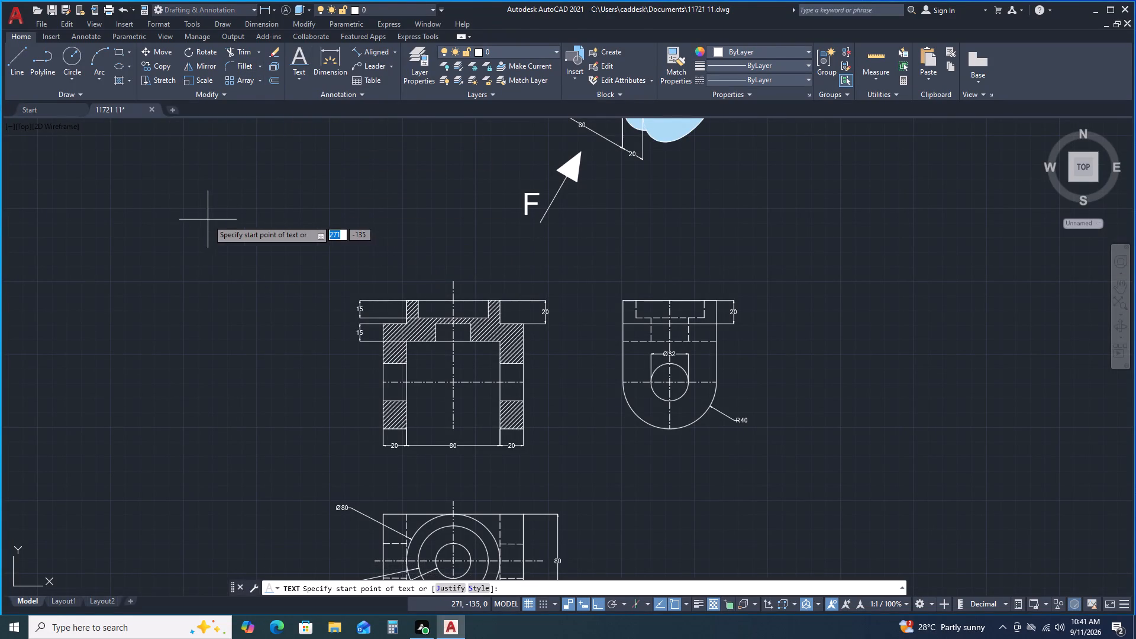
click(179, 205)
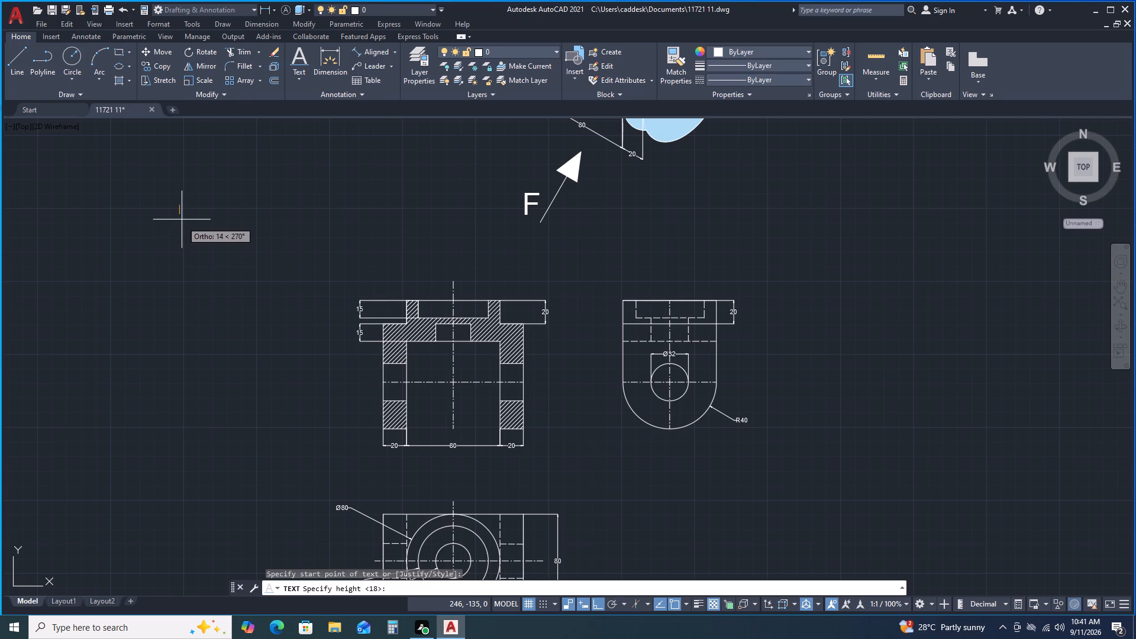
key(4)
key(Return)
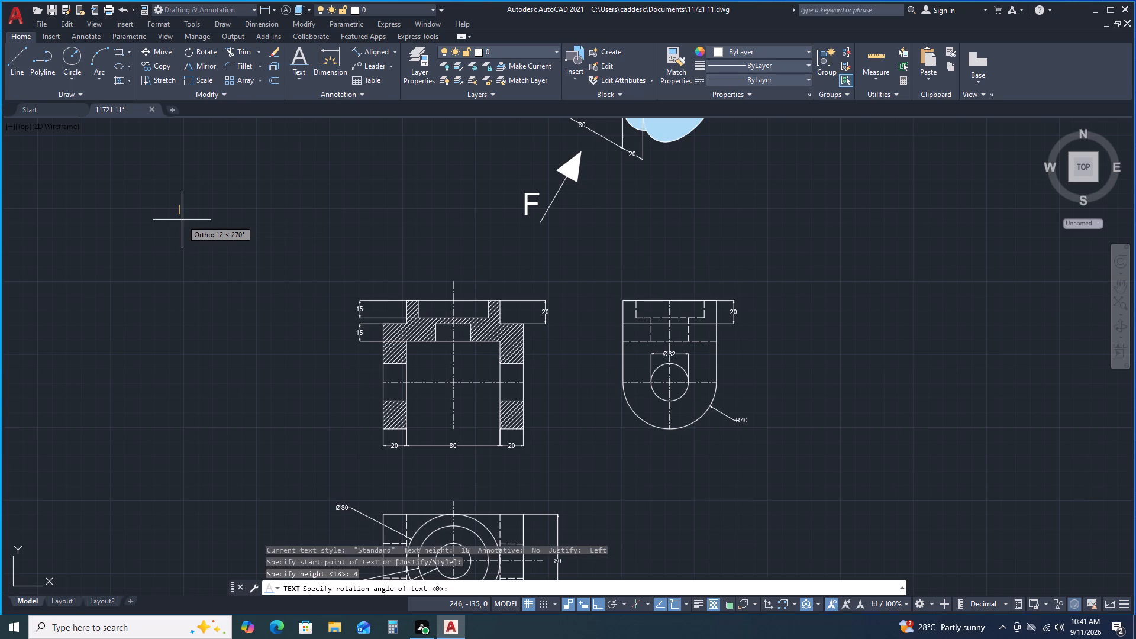
key(0)
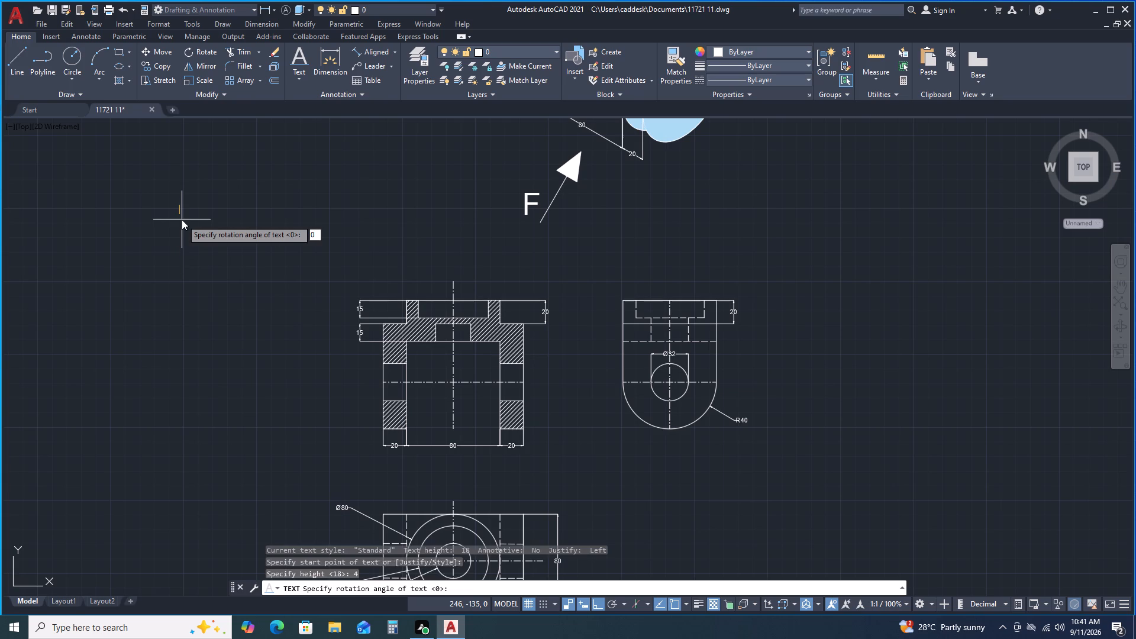
key(Return)
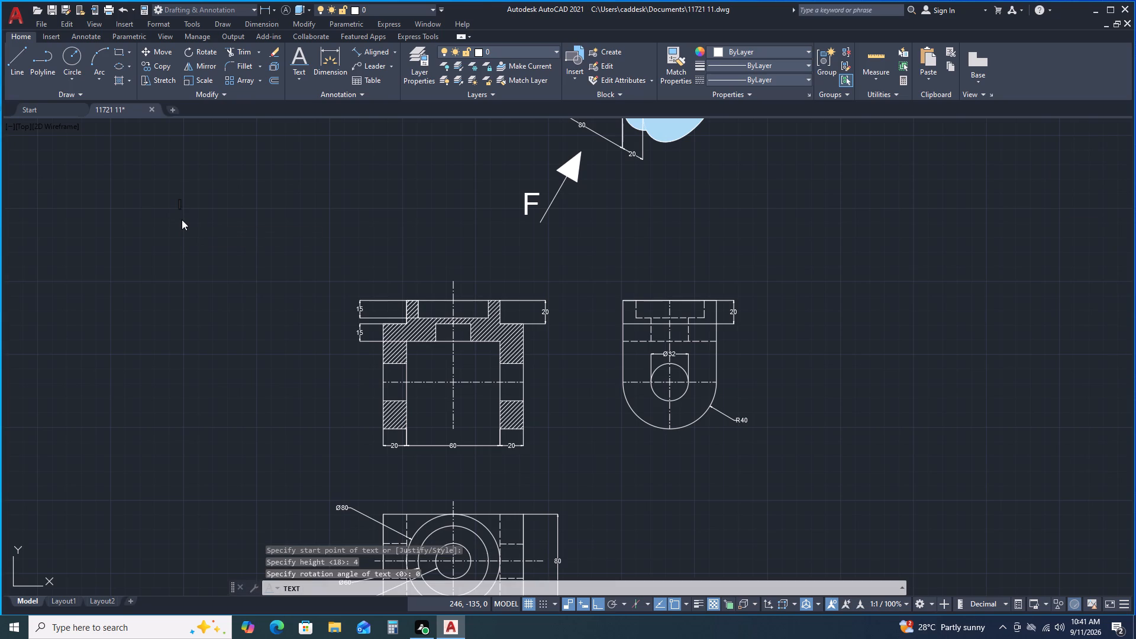
text(FR)
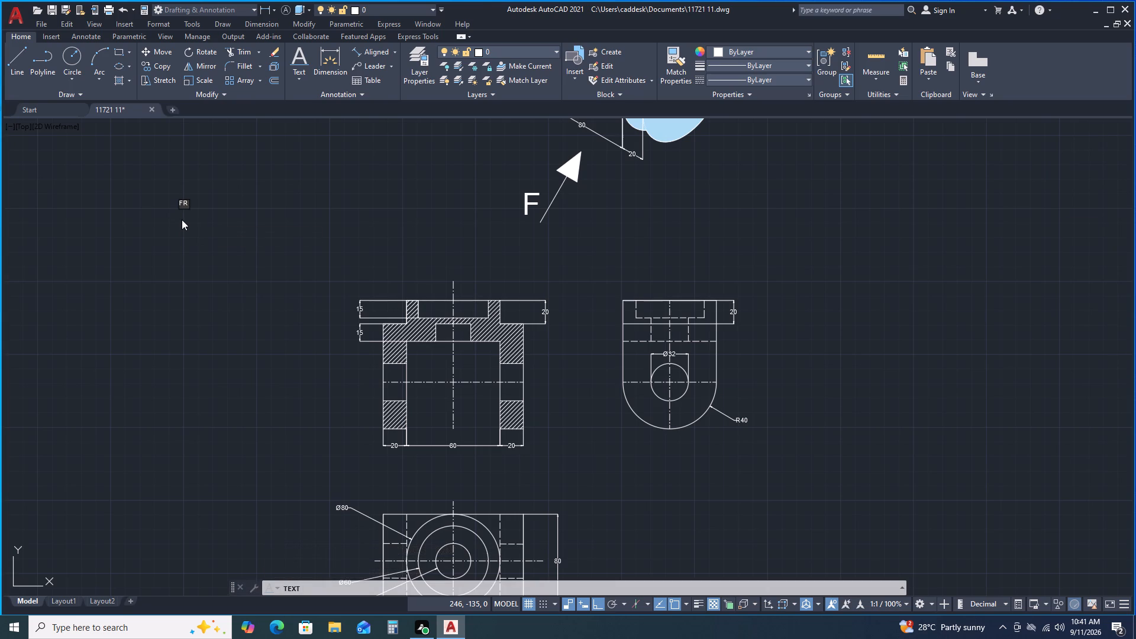
text(ONT VI)
text(EW)
key(Return)
key(Return)
Set the FRONT VIEW text's height to 10.
click(173, 180)
click(248, 220)
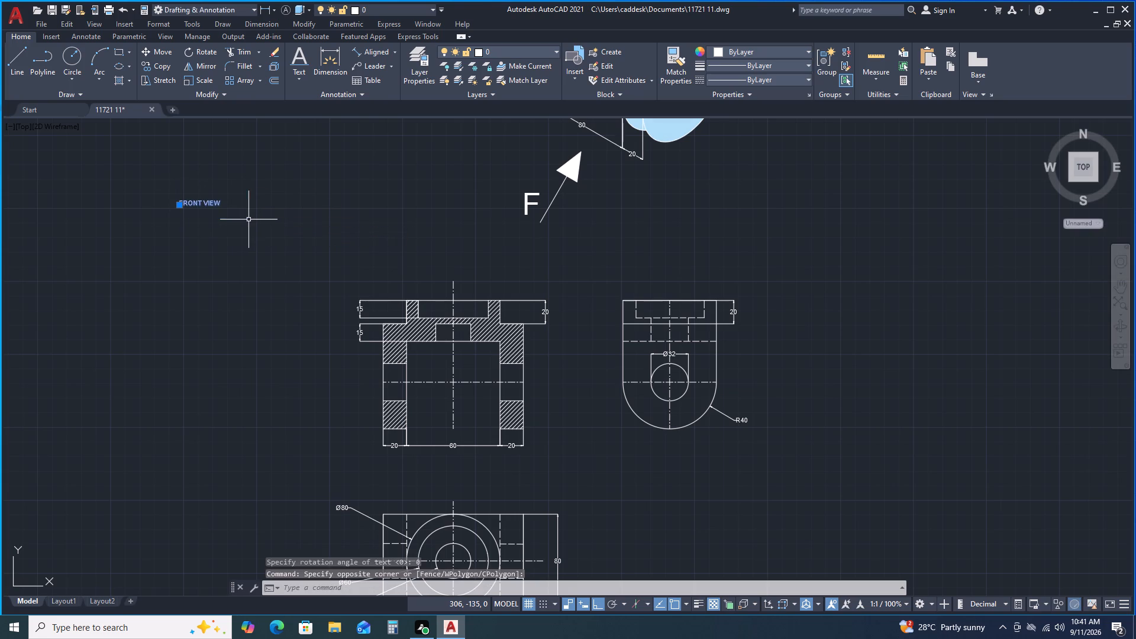
right_click(248, 220)
click(294, 522)
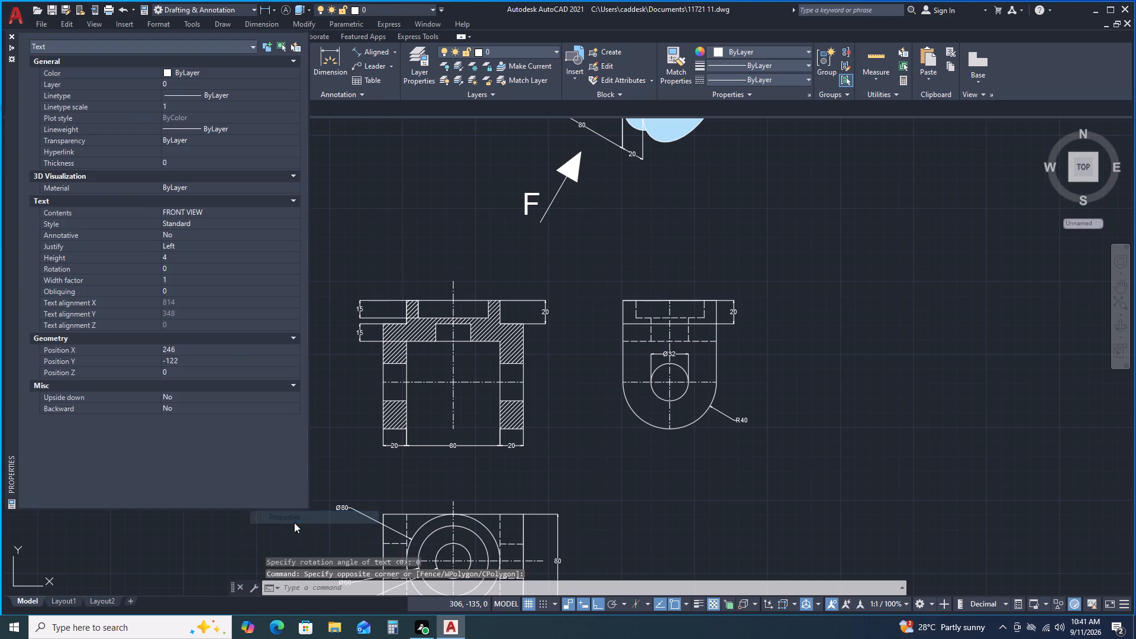
click(186, 254)
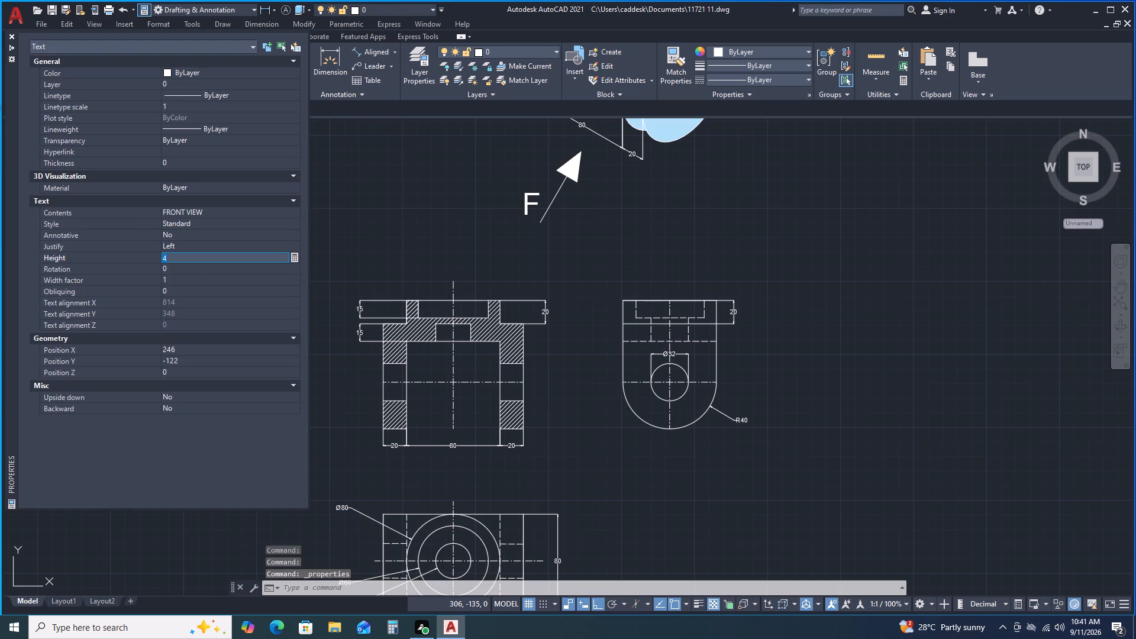
text(10)
key(Return)
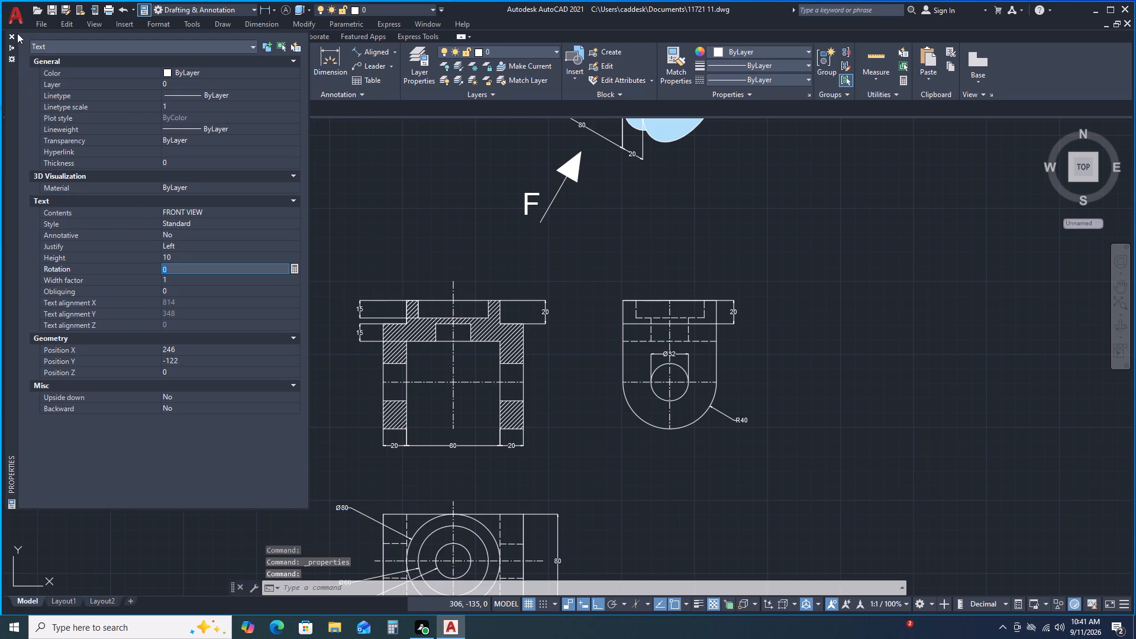
click(11, 32)
key(Escape)
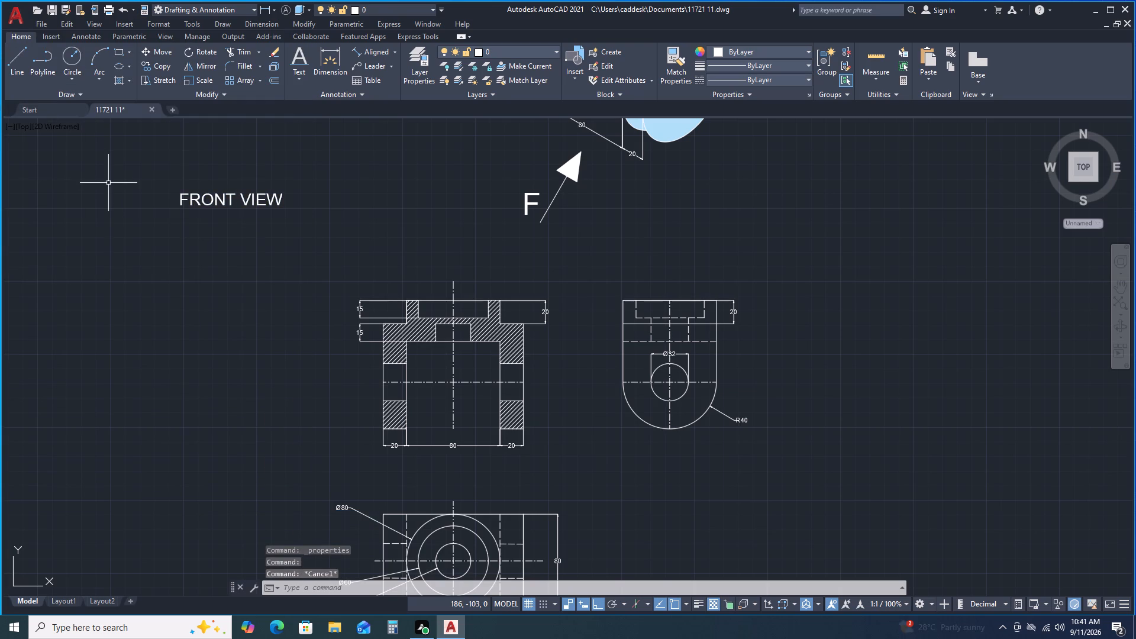
Move the FRONT VIEW text, with ortho off, to just below the front view's bottom 20-80-20 dimensions.
click(172, 186)
click(312, 243)
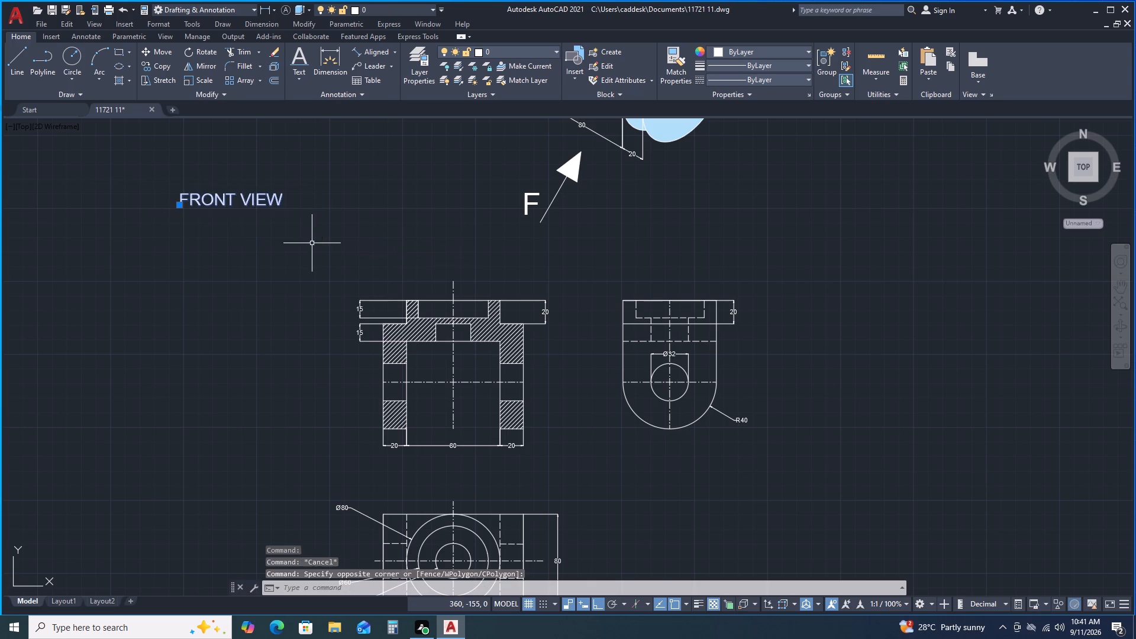
right_click(187, 205)
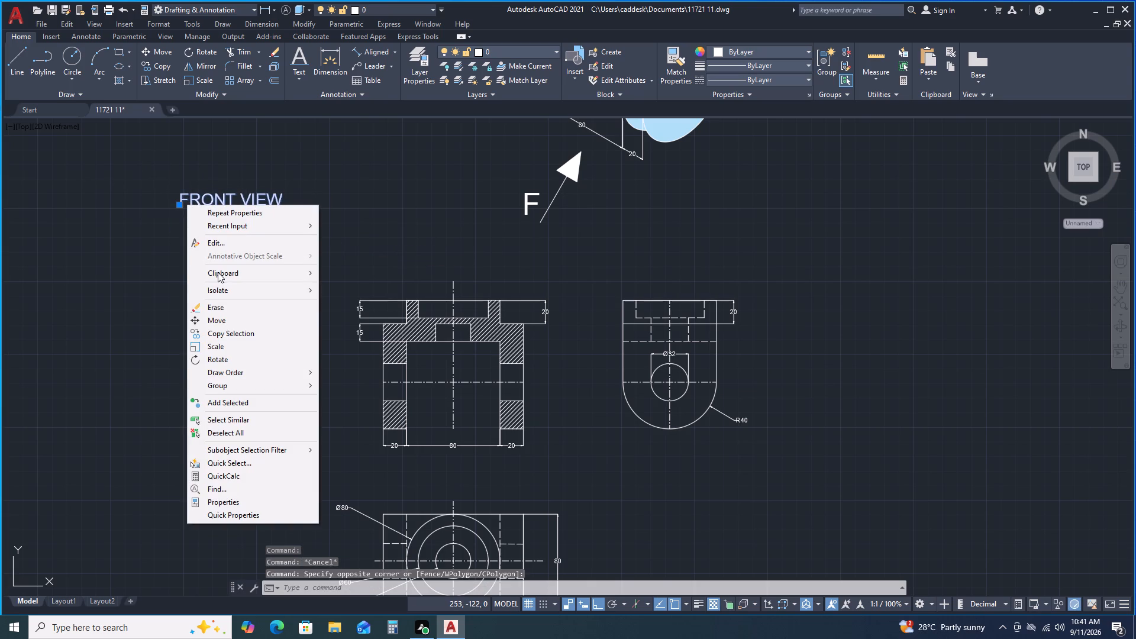
click(228, 317)
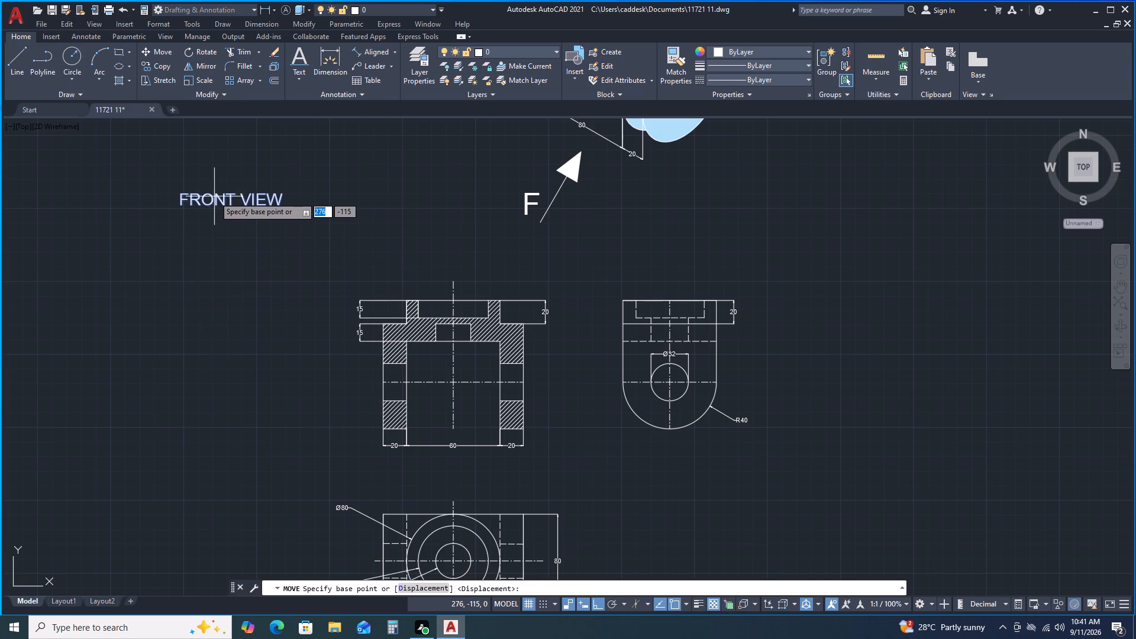
click(214, 196)
key(F8)
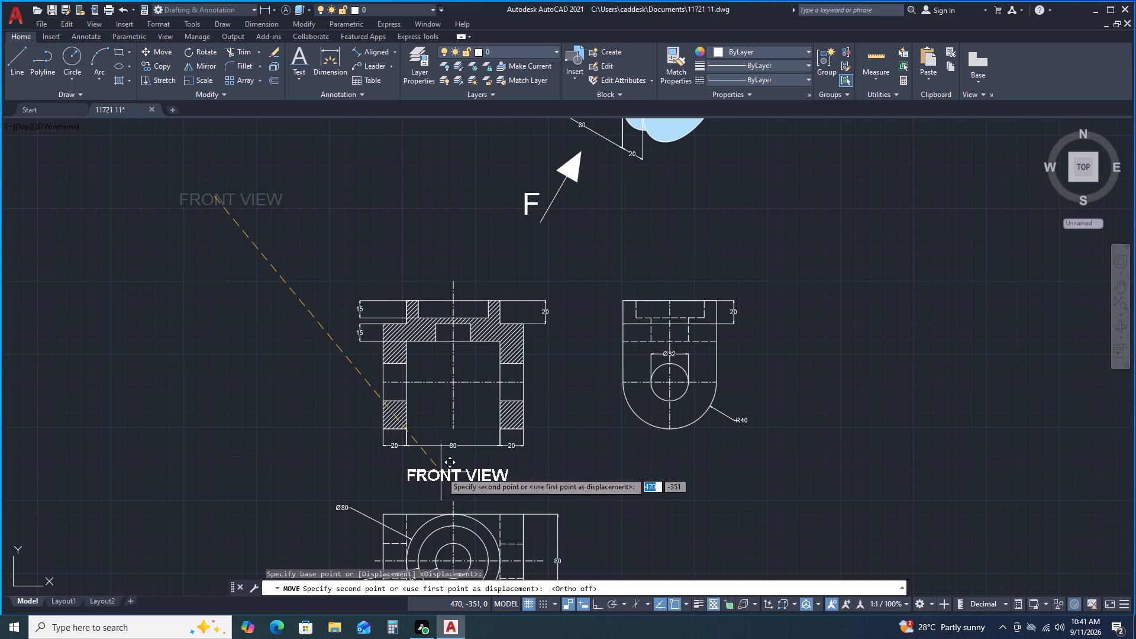
scroll(443, 472, down, 1)
scroll(444, 471, up, 4)
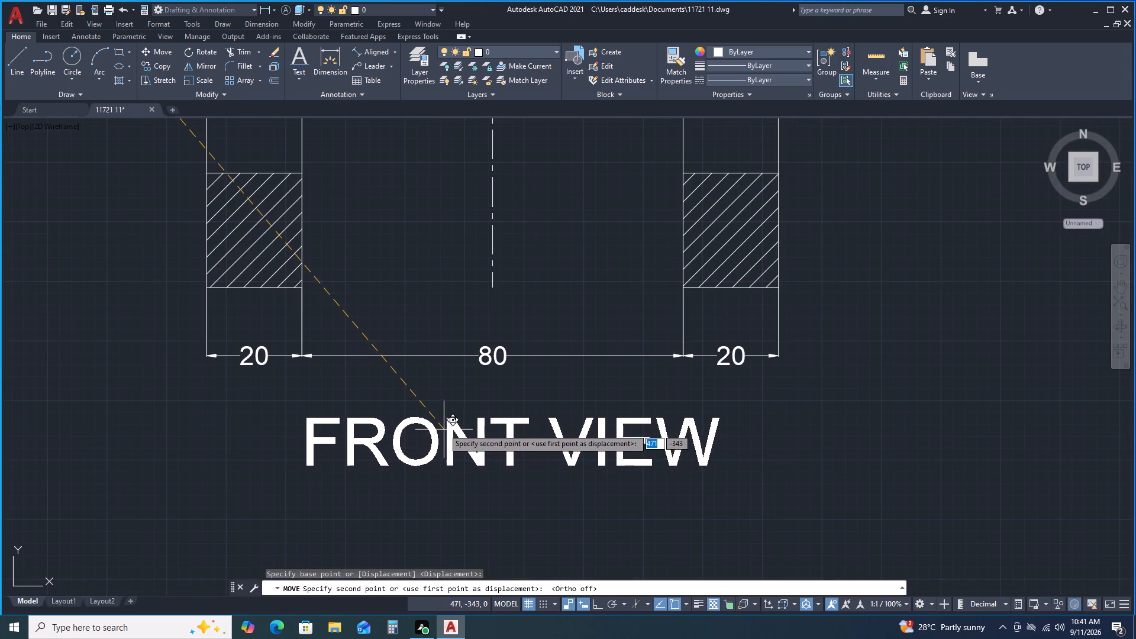
click(443, 425)
Copy the FRONT VIEW text and paste the copy below the side view, about level with the original.
scroll(443, 418, down, 1)
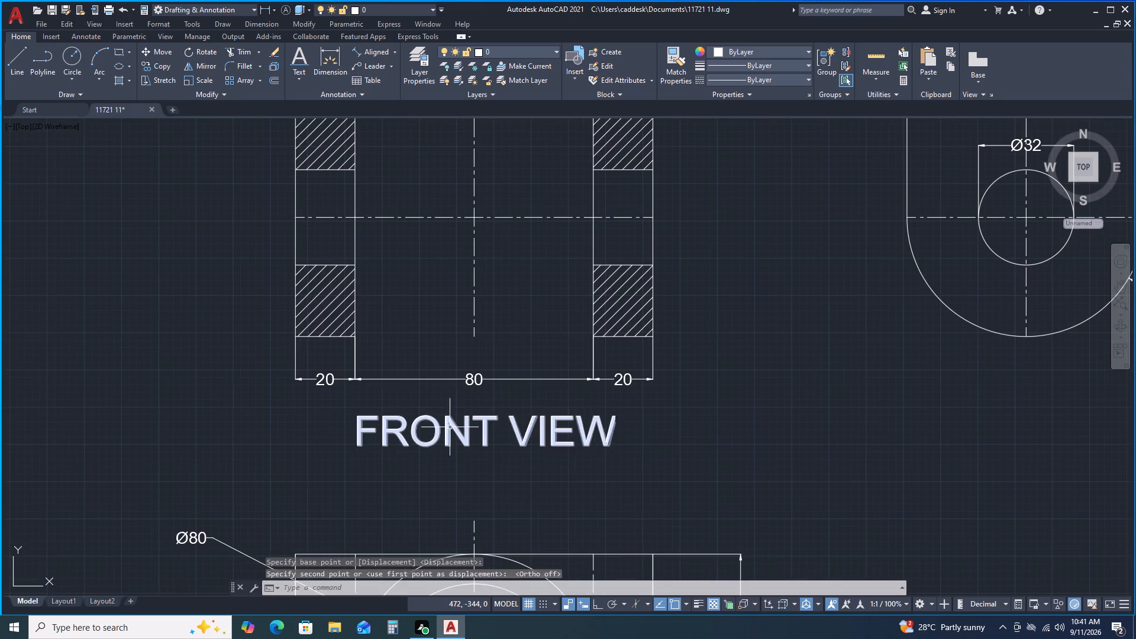
scroll(673, 421, down, 1)
middle_drag(728, 428, 711, 417)
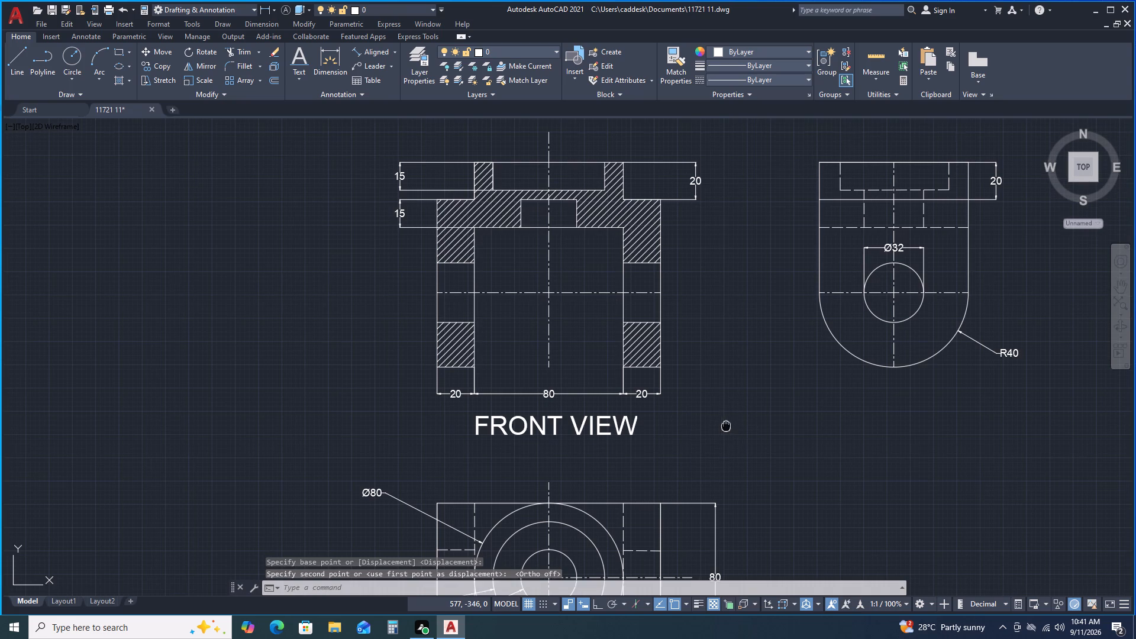
middle_drag(711, 417, 677, 381)
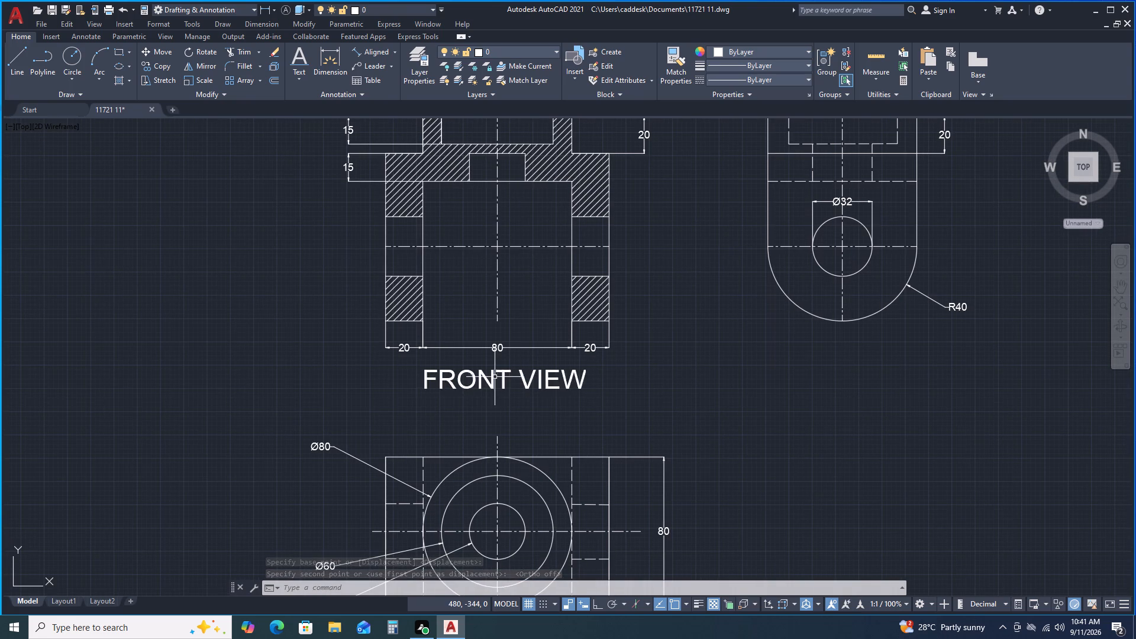
click(494, 377)
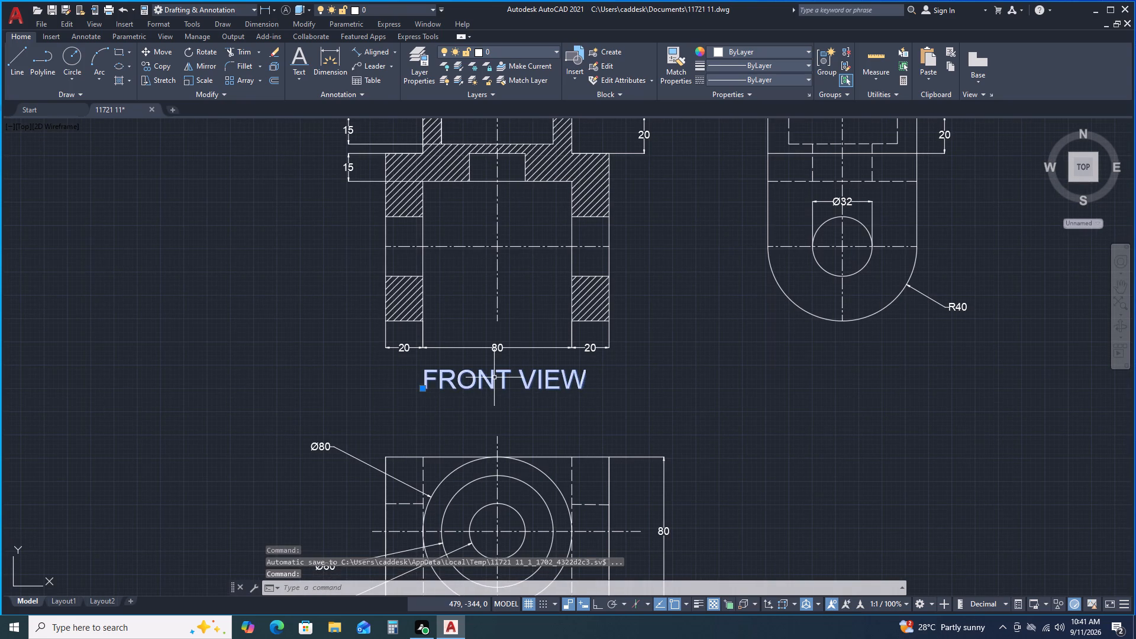
key(ctrl+c)
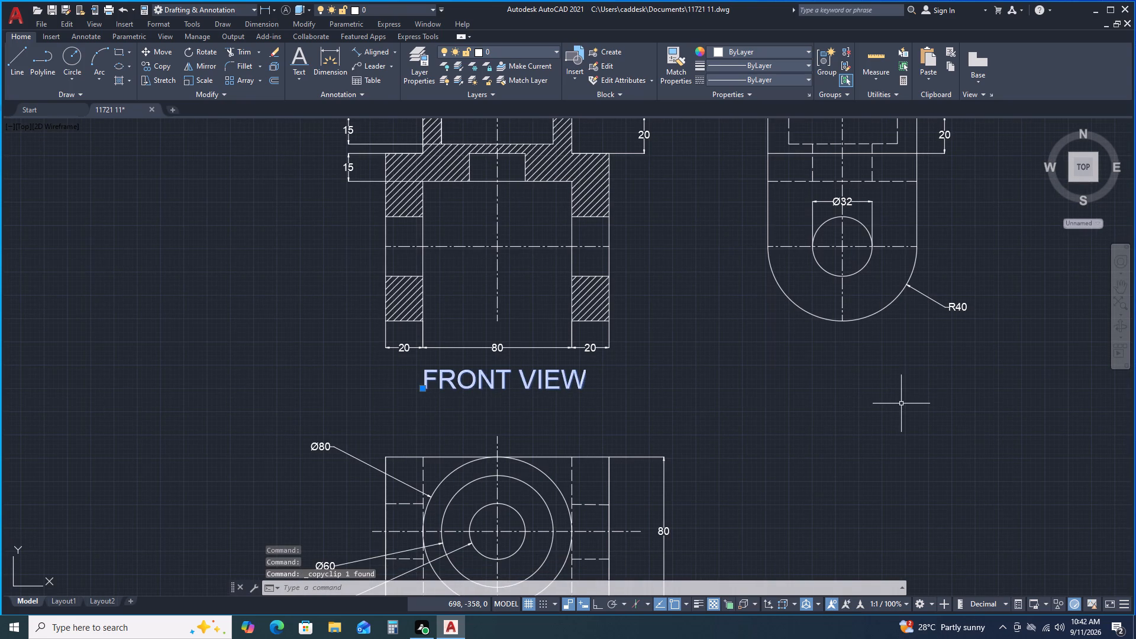
key(ctrl+v)
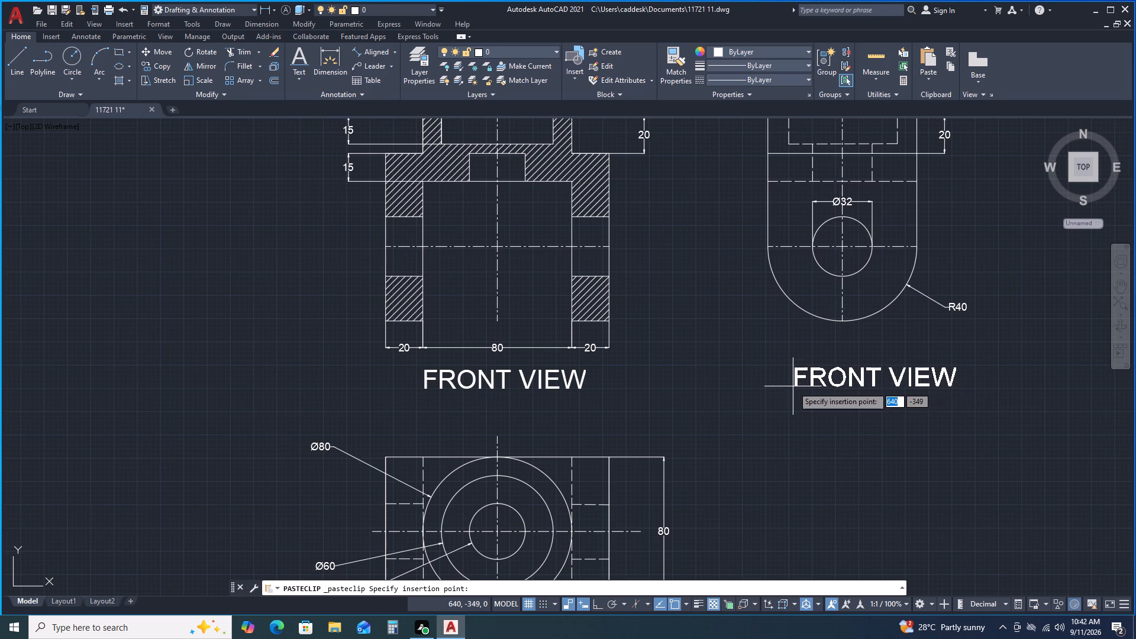
scroll(791, 386, up, 2)
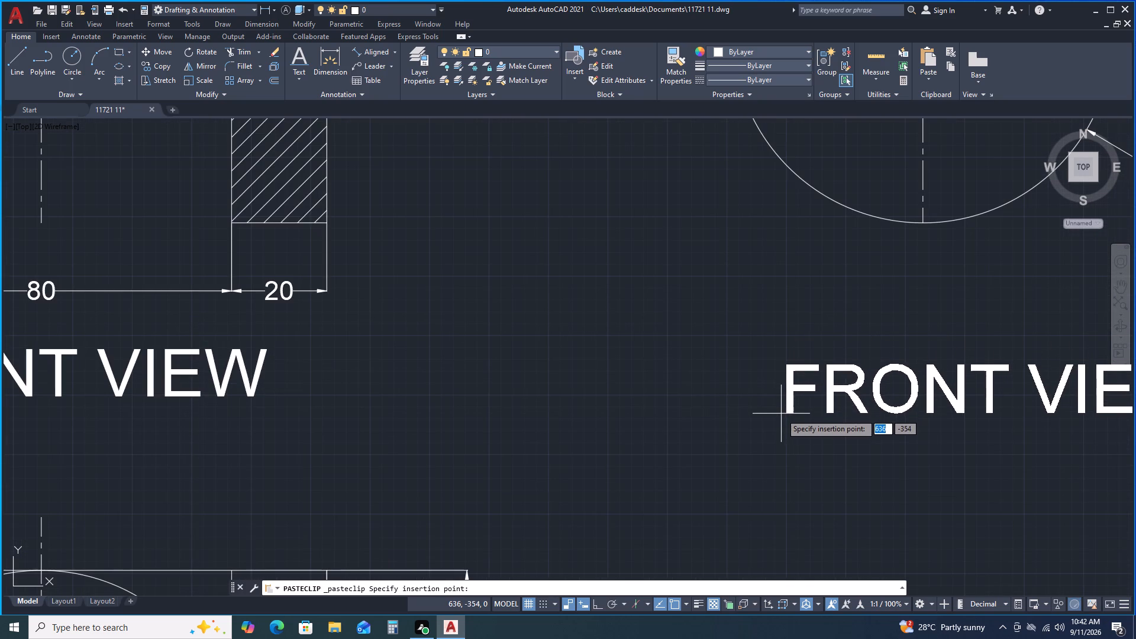
click(756, 393)
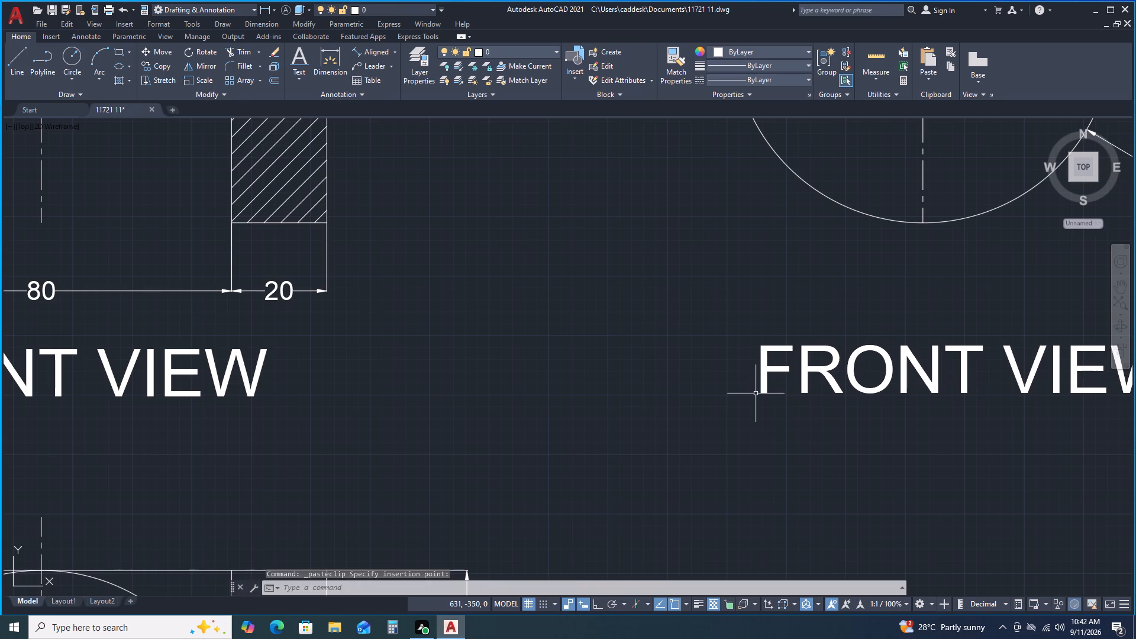
Change the text of the copied label below the side view to LEFT SIDE VIEW.
scroll(760, 383, down, 2)
middle_drag(822, 430, 806, 430)
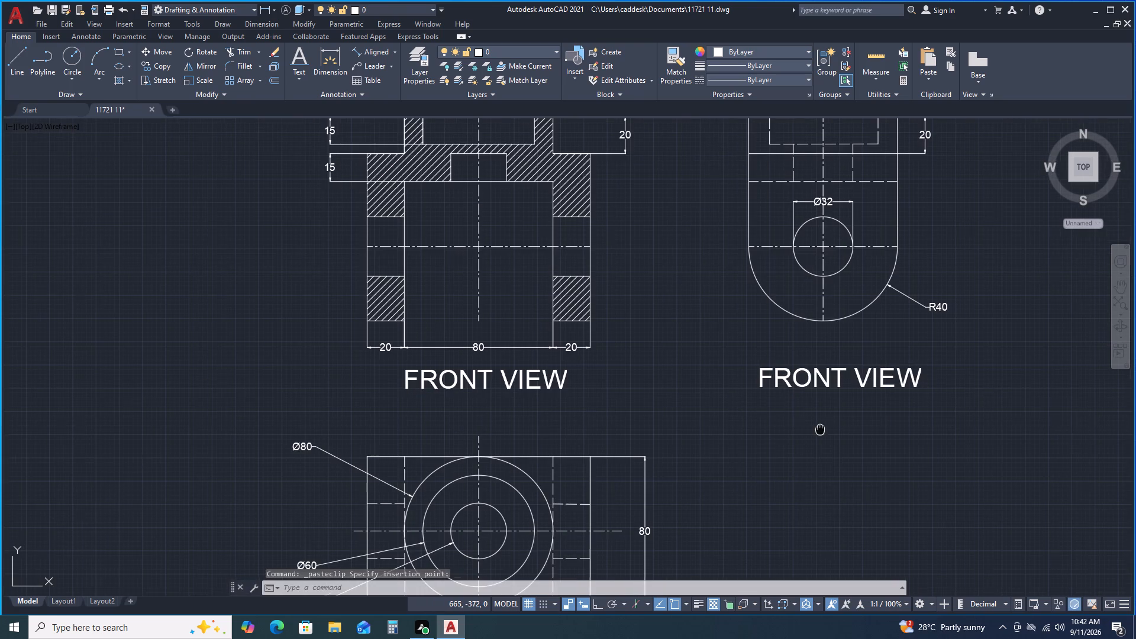
middle_drag(806, 430, 638, 396)
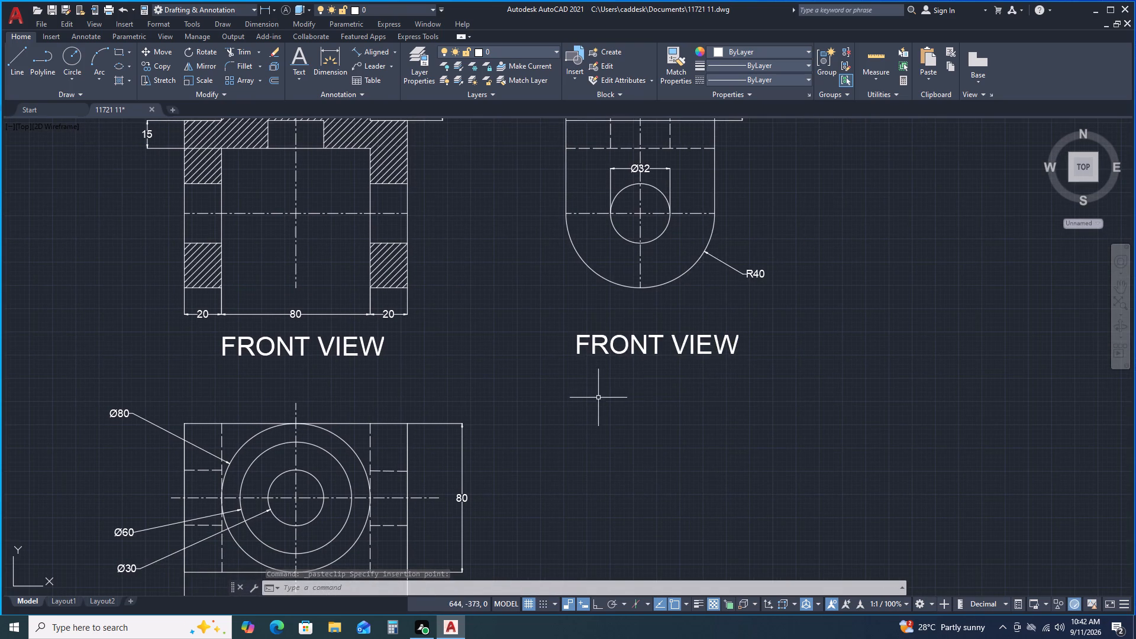
double_click(731, 349)
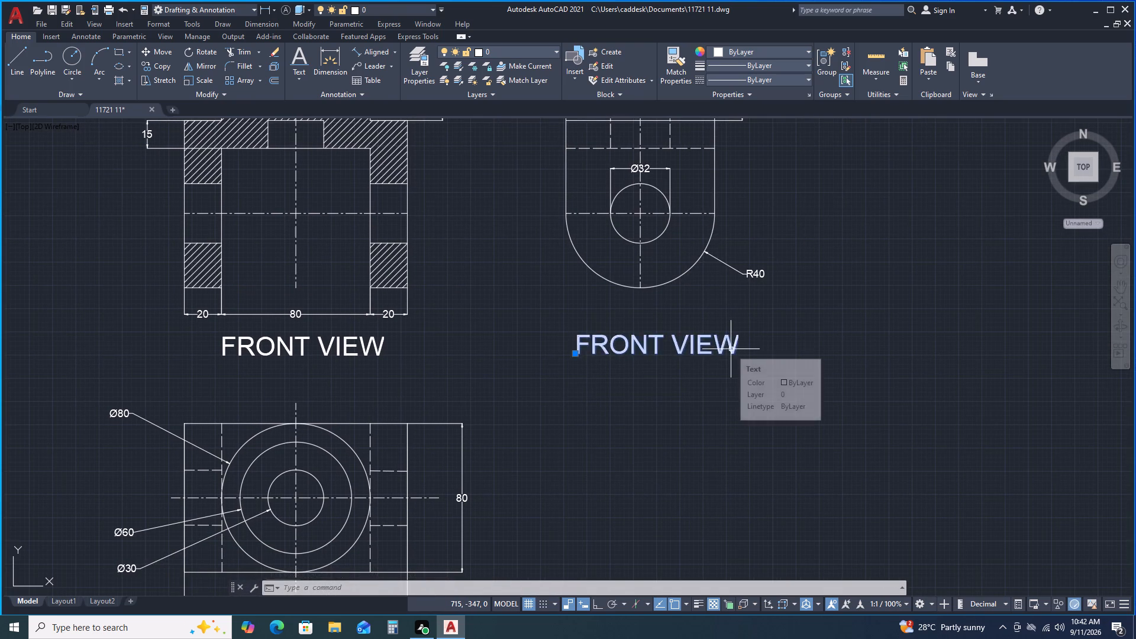
key(t)
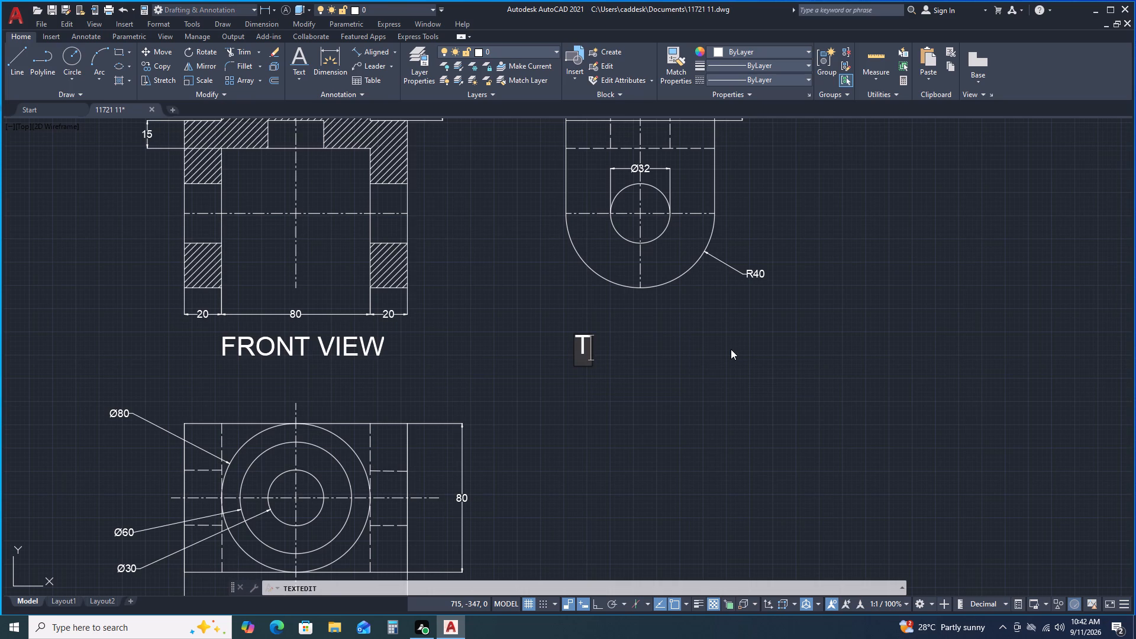
key(BackSpace)
text(LOEFT)
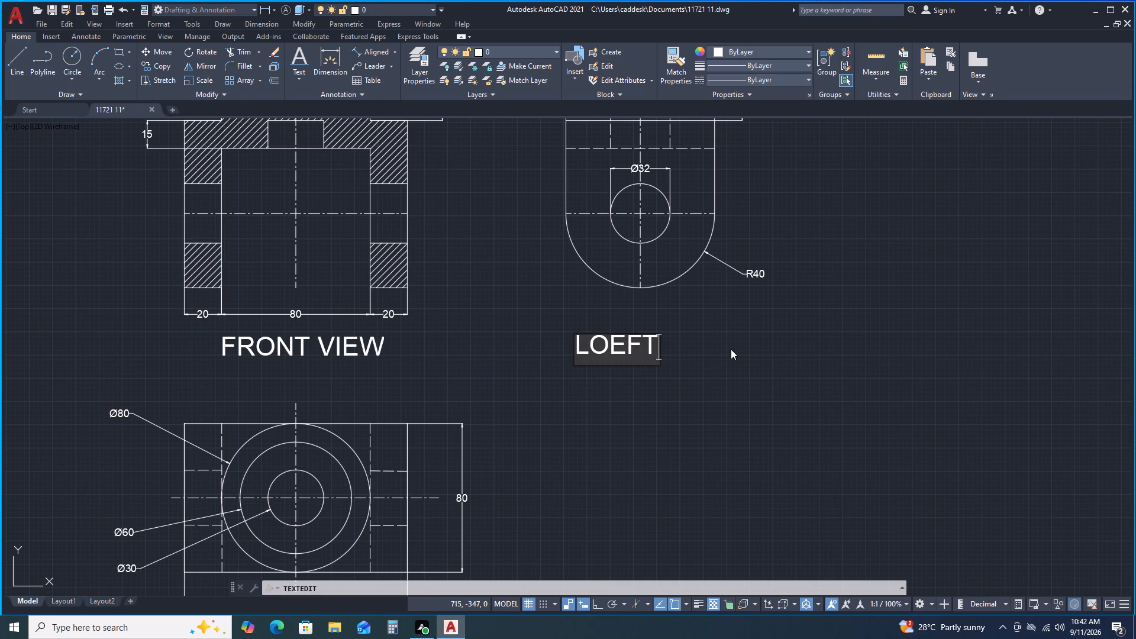
key(BackSpace)
key(BackSpace)
key(BackSpace)
key(BackSpace)
text(EFT)
key(space)
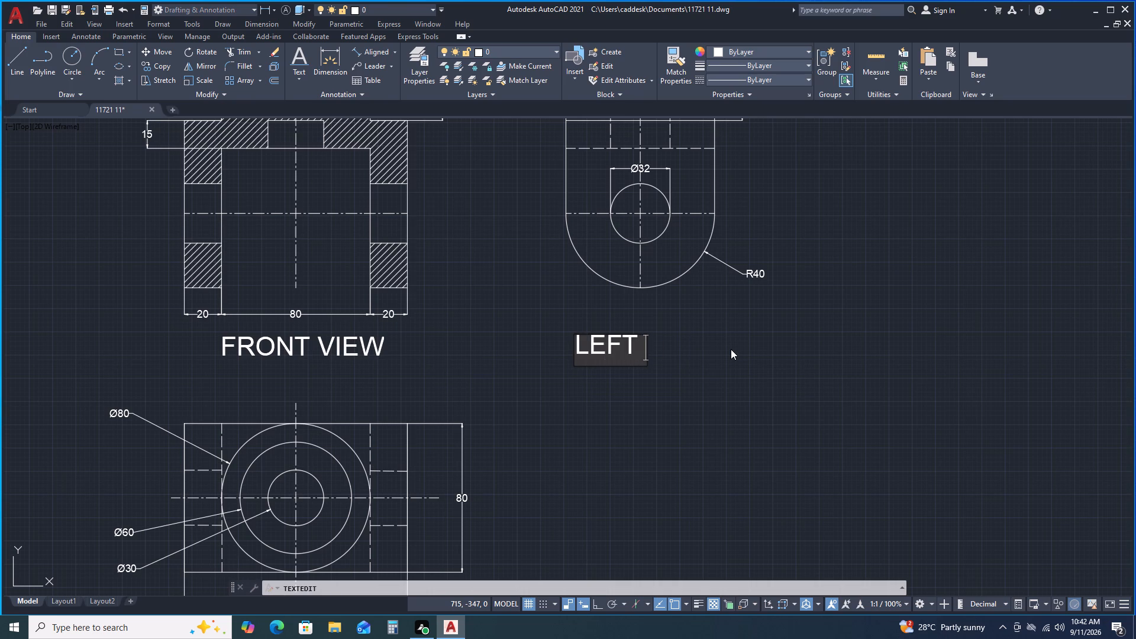
text(SIDE)
key(space)
text(VIW)
key(BackSpace)
text(EW)
click(735, 312)
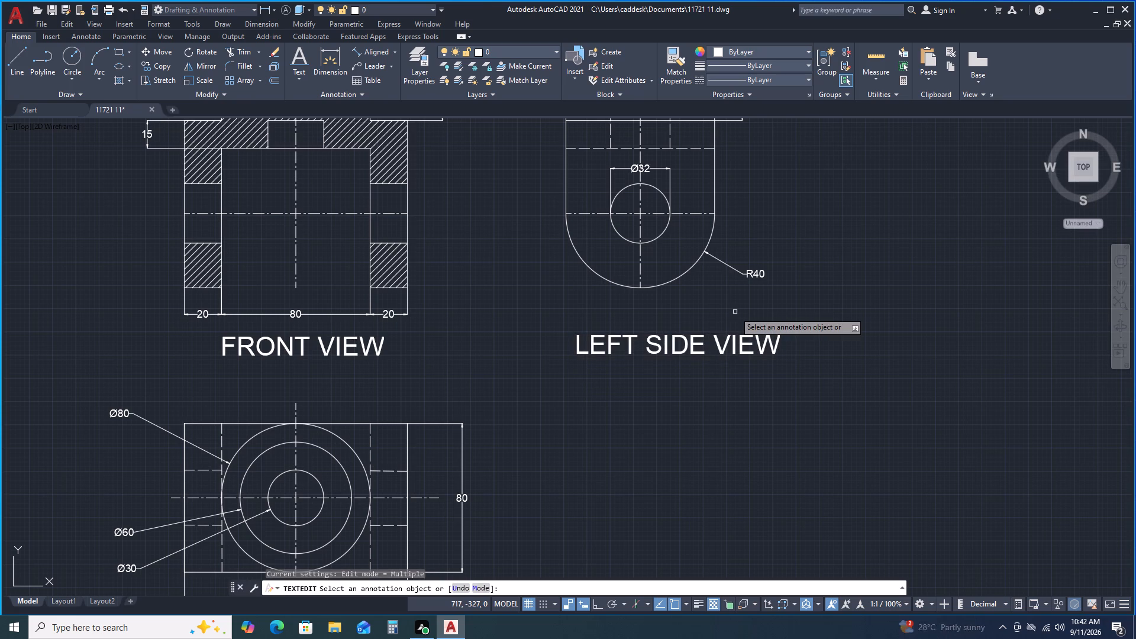
scroll(638, 451, down, 1)
key(Escape)
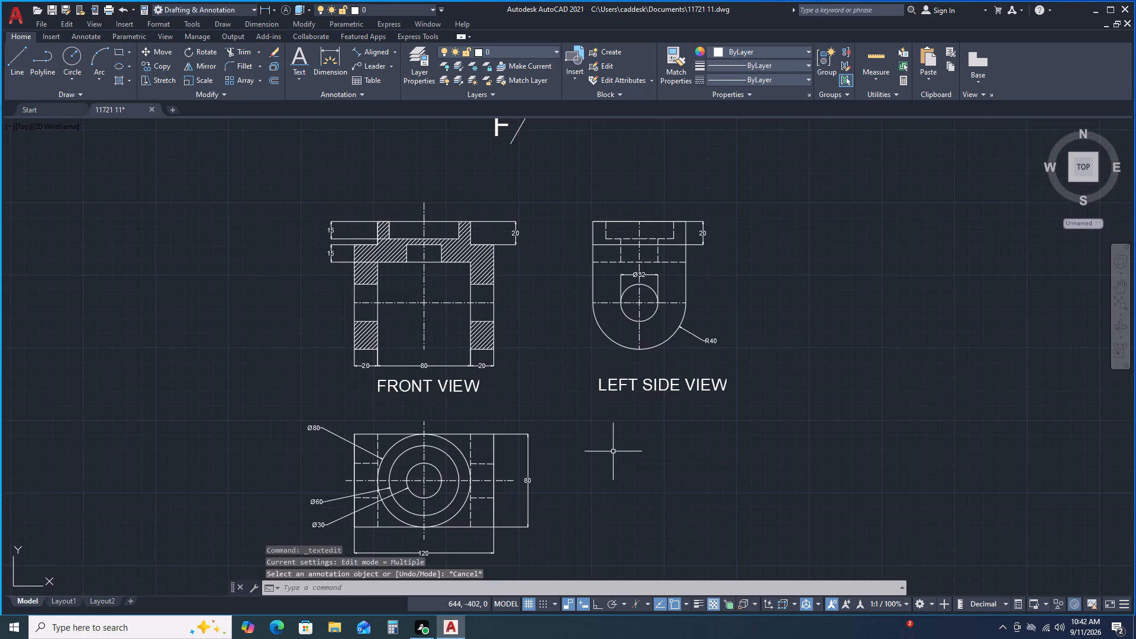
Paste another copy of the FRONT VIEW text centred below the top view's 120 dimension.
middle_drag(613, 451, 670, 231)
key(ctrl+v)
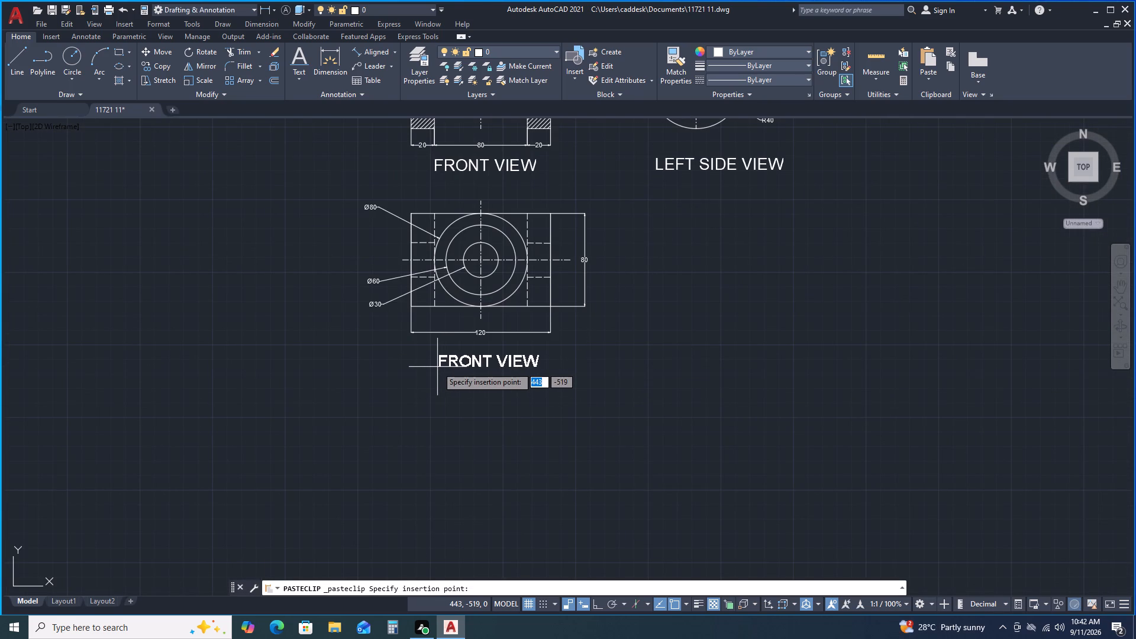
click(438, 367)
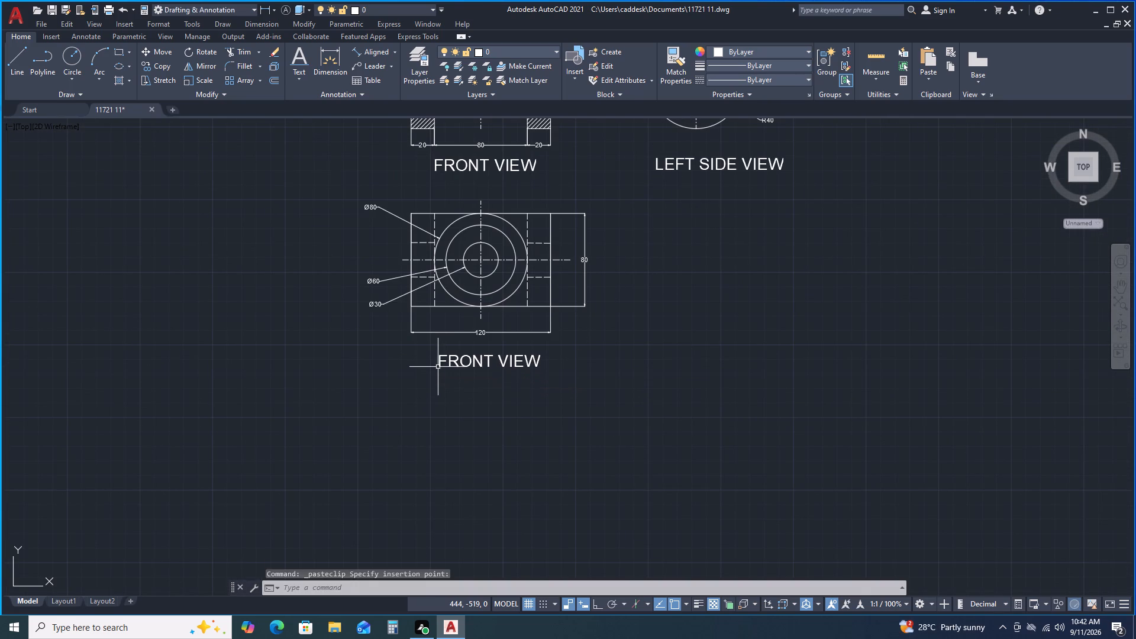
Change the text of the copied label below the top view to TOP VIEW.
double_click(537, 362)
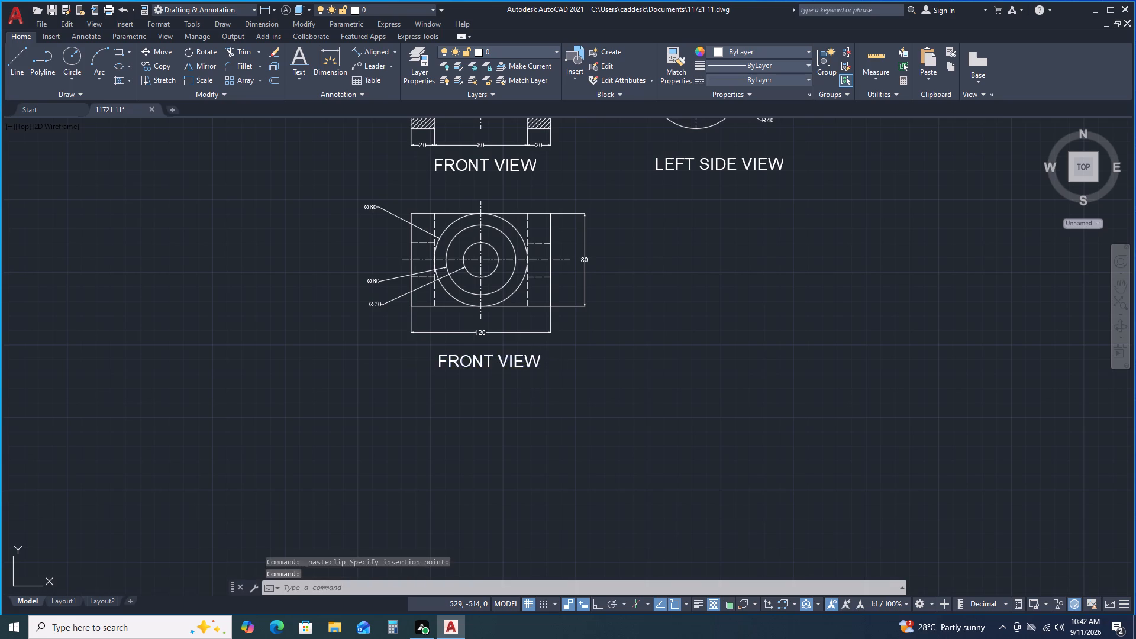
text(TOP VIEW)
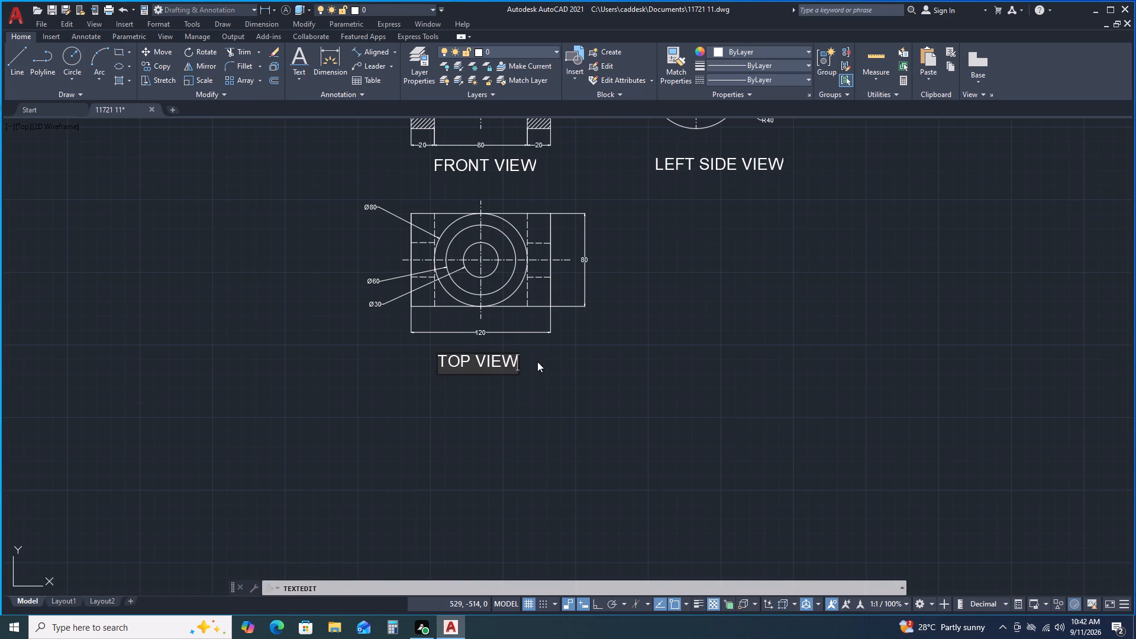
click(537, 360)
key(Escape)
Examine the overall layout of the three labelled views together with the isometric bracket drawing.
scroll(553, 357, down, 1)
middle_drag(688, 263, 691, 269)
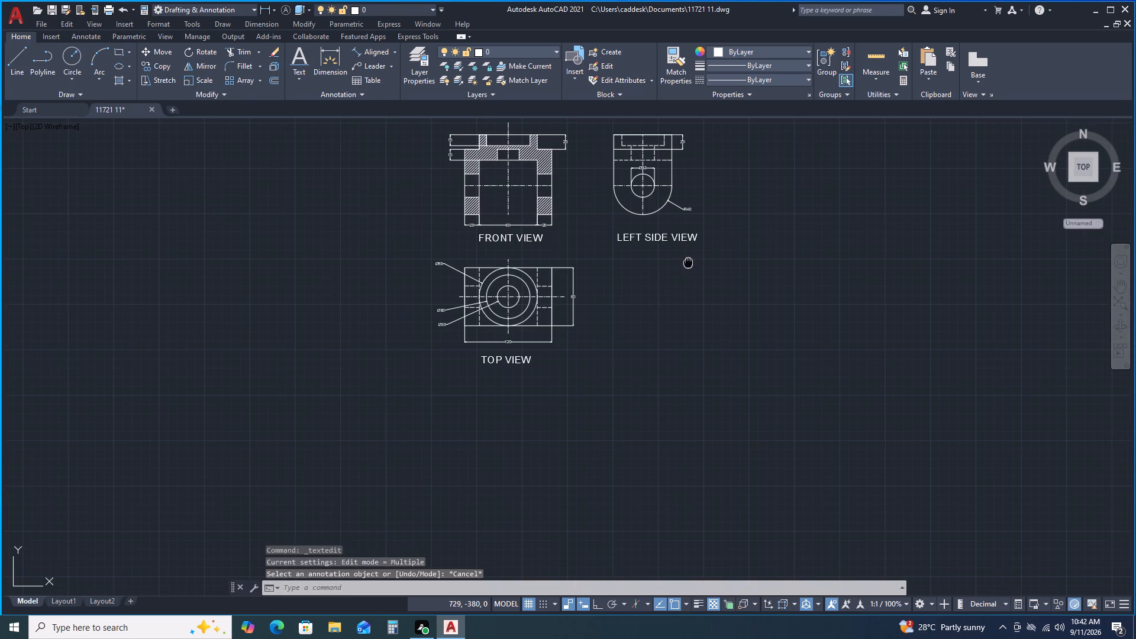
middle_drag(691, 269, 693, 344)
scroll(693, 346, down, 1)
scroll(618, 363, up, 1)
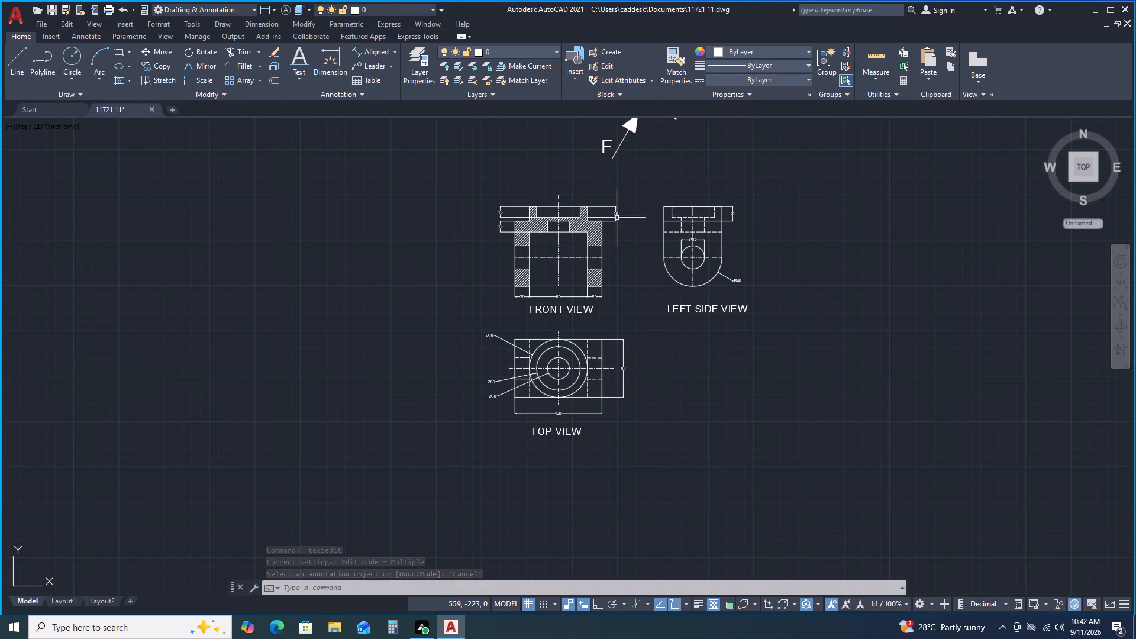
middle_drag(654, 217, 666, 271)
scroll(666, 275, down, 1)
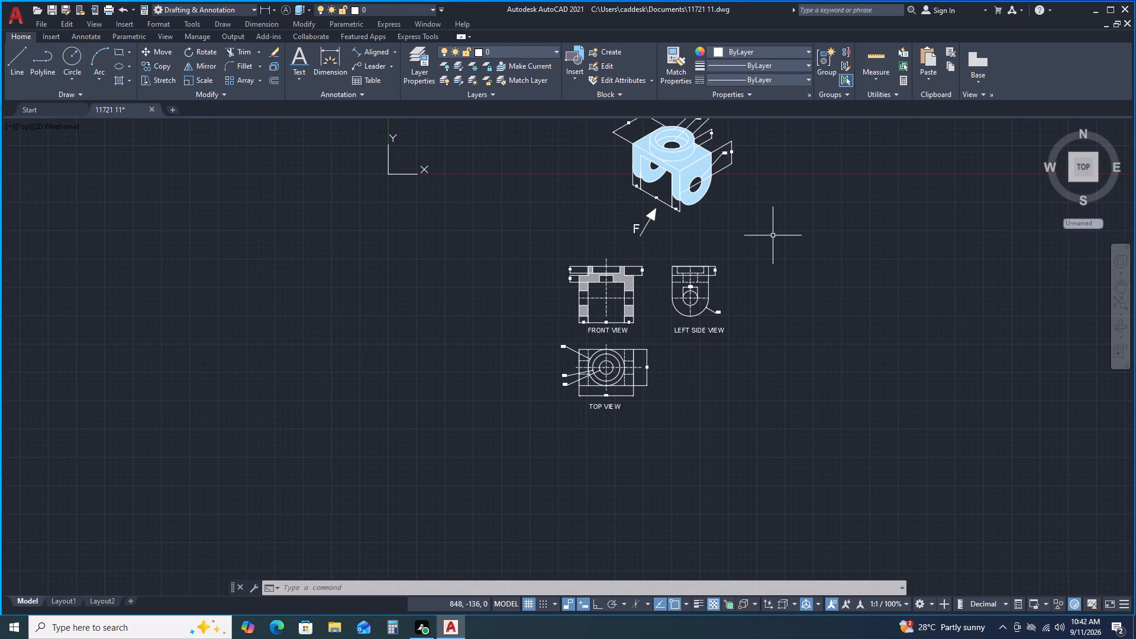
middle_drag(773, 235, 700, 276)
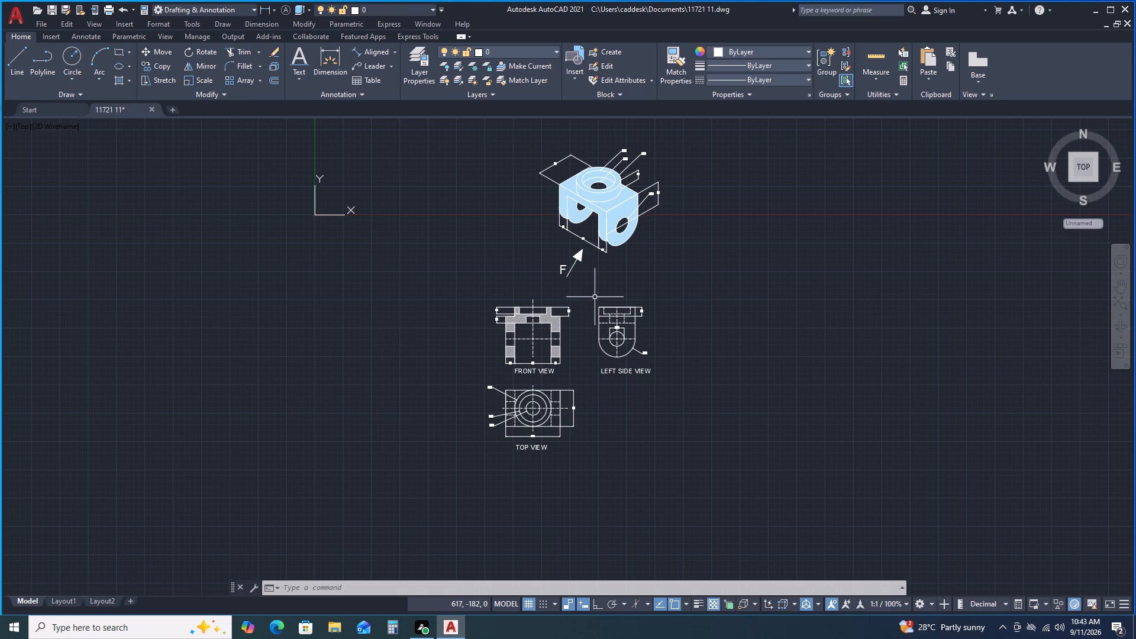
scroll(595, 297, up, 1)
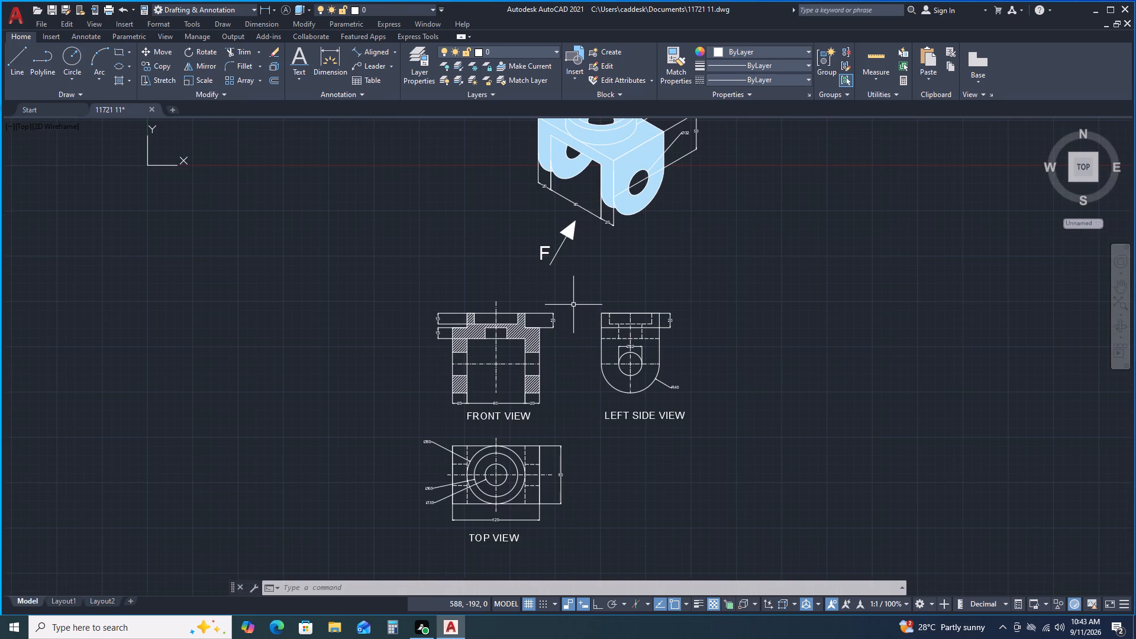
scroll(573, 303, down, 1)
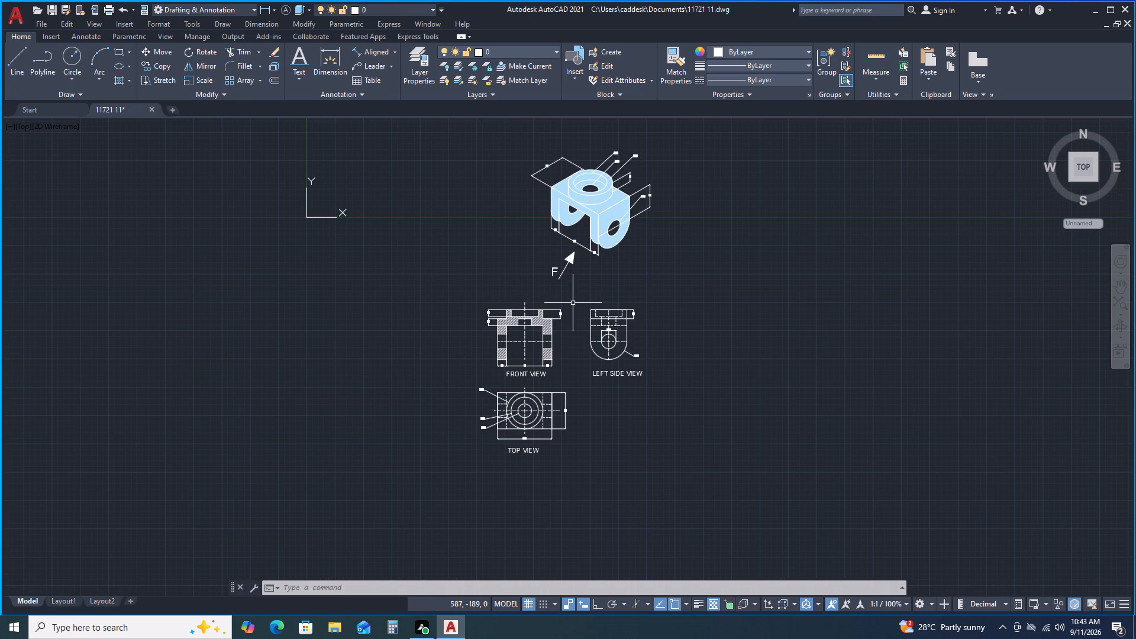
scroll(573, 303, up, 1)
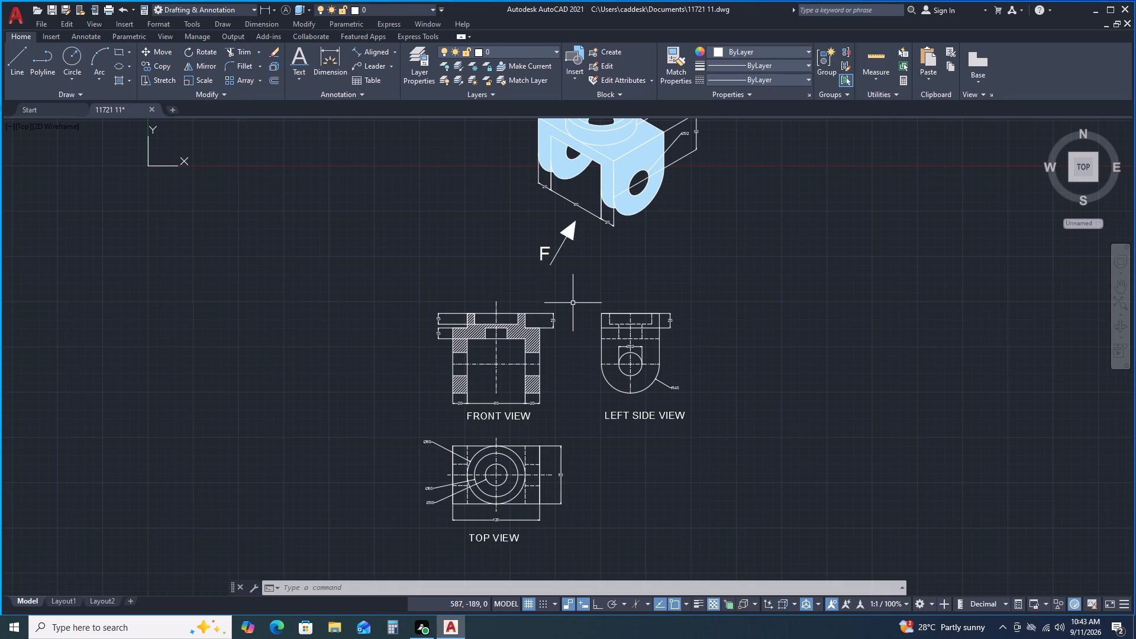
scroll(573, 303, down, 1)
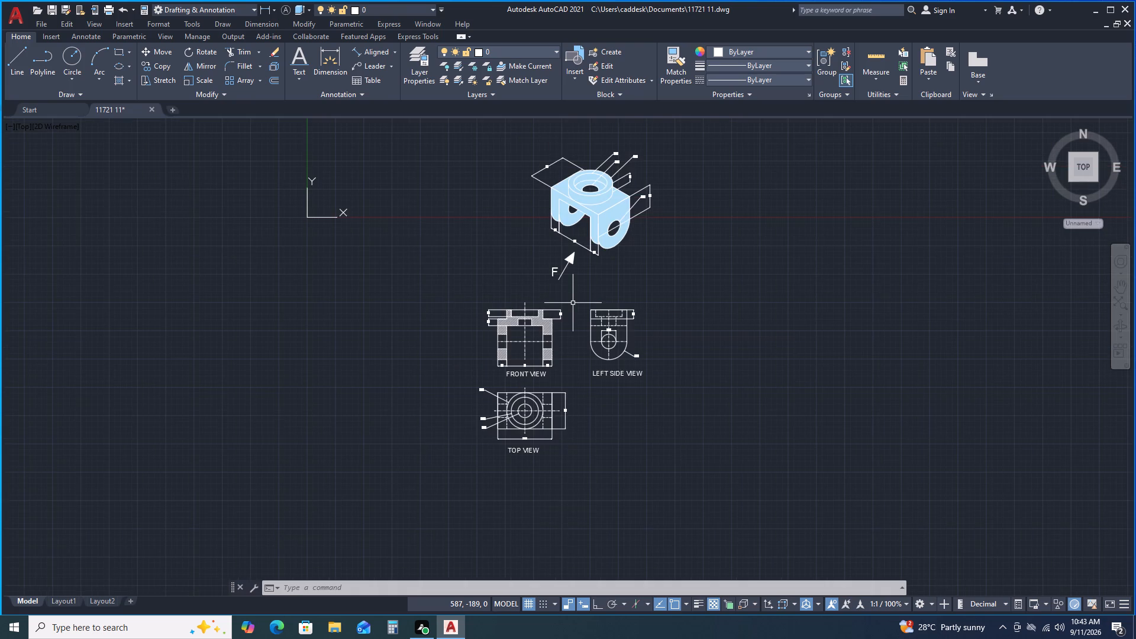
scroll(573, 303, down, 2)
scroll(557, 308, up, 2)
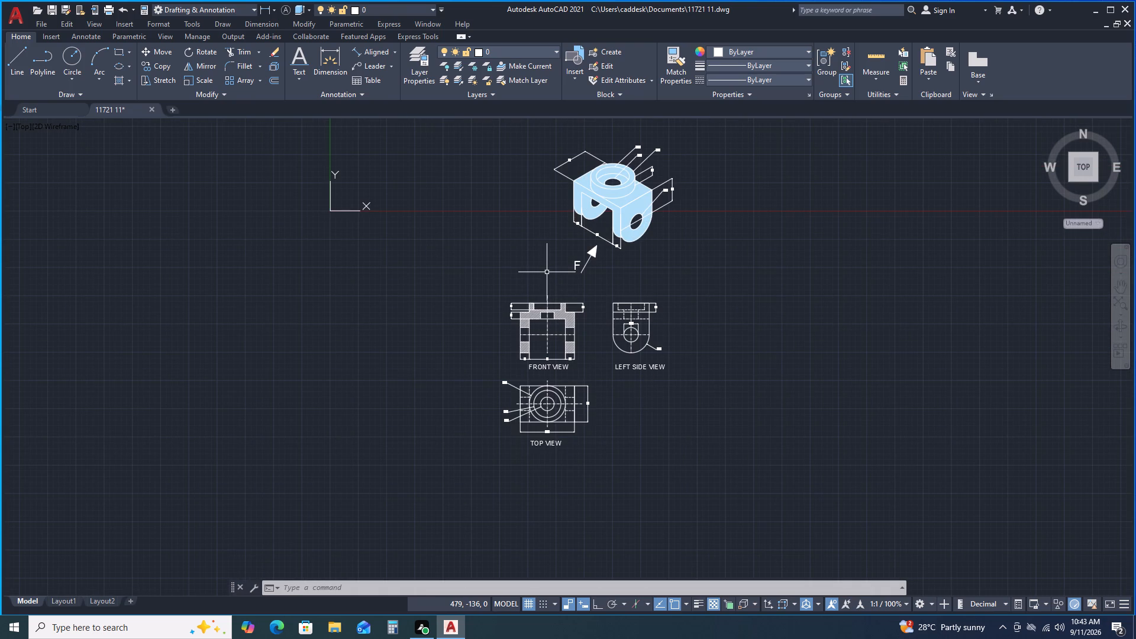
scroll(547, 272, down, 1)
scroll(547, 272, up, 1)
scroll(547, 272, down, 1)
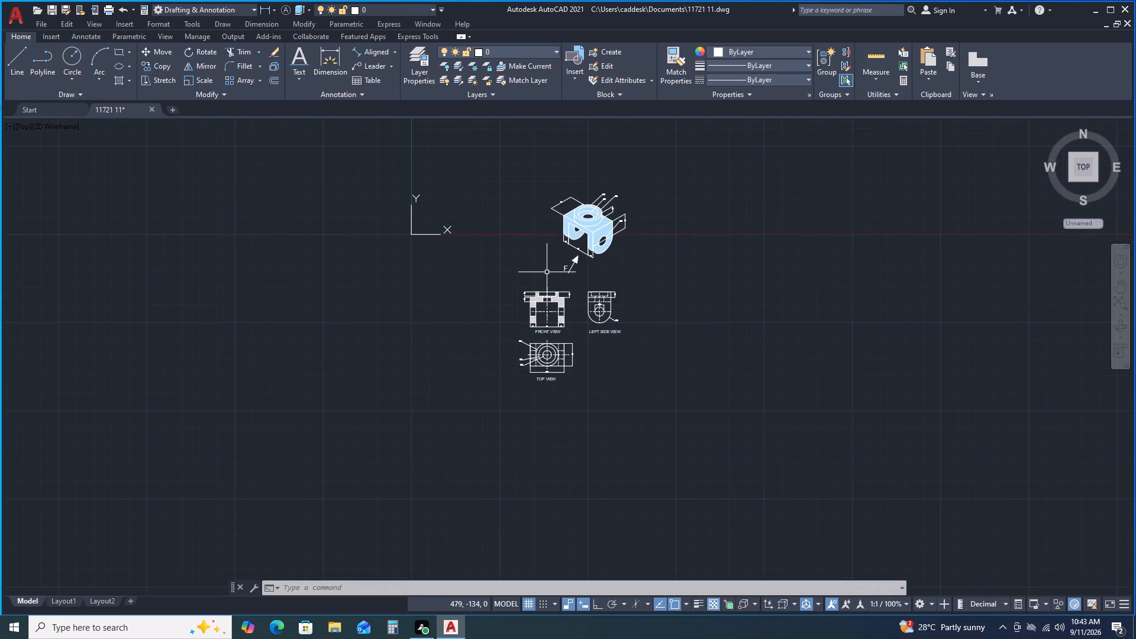
scroll(547, 272, up, 1)
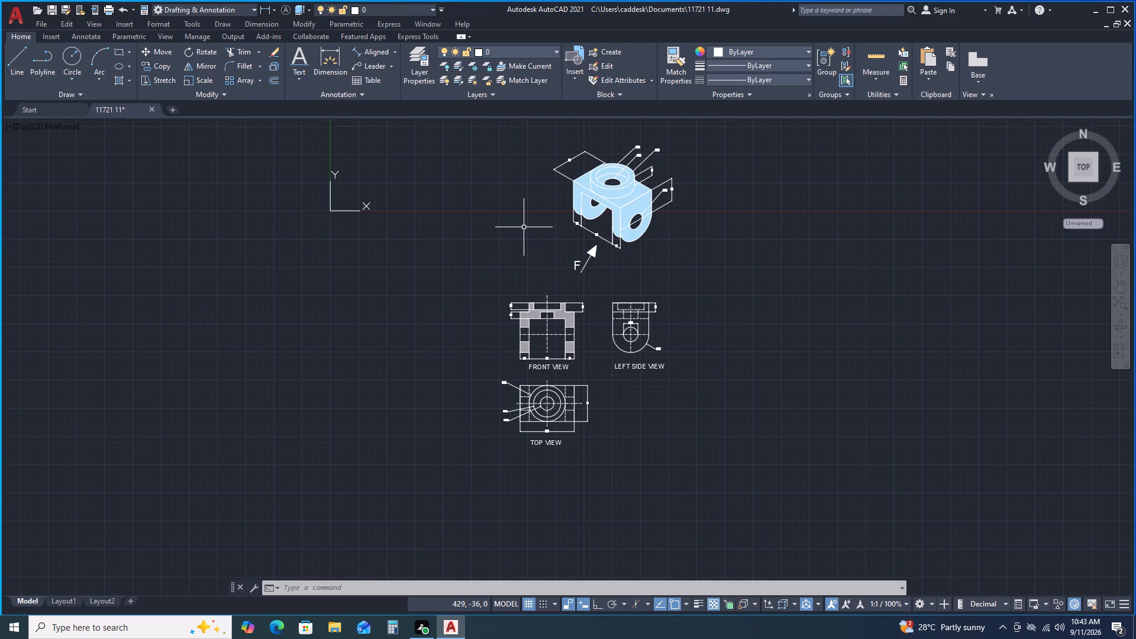
With ortho on, draw a horizontal separating line between the front and side view labels and the top view, spanning all views.
click(21, 67)
key(F8)
scroll(525, 408, up, 1)
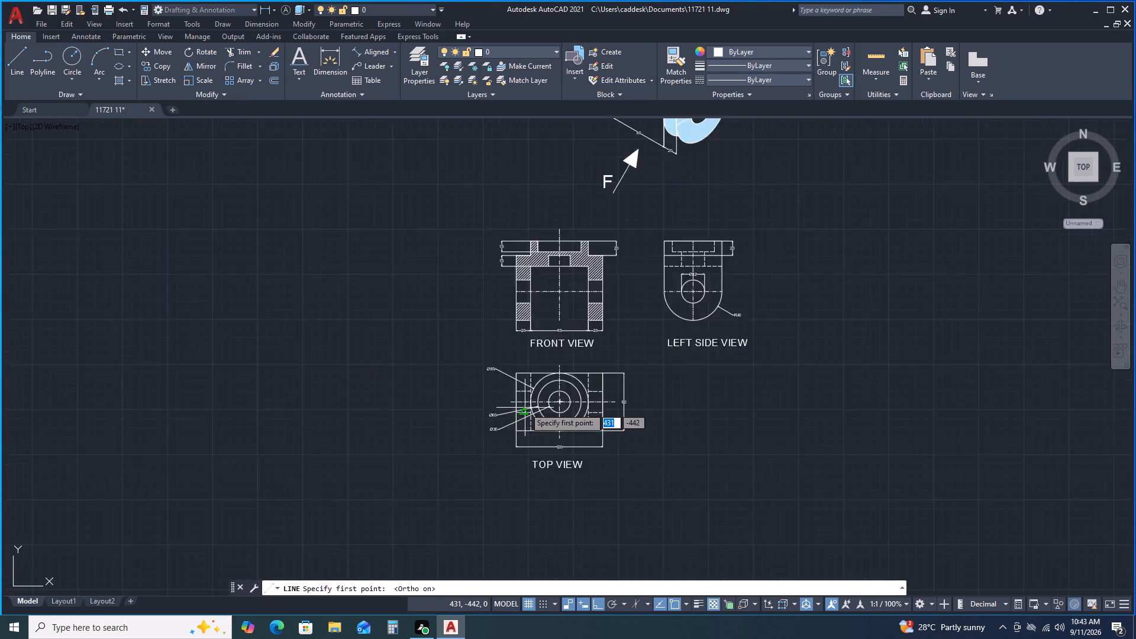
scroll(525, 408, up, 2)
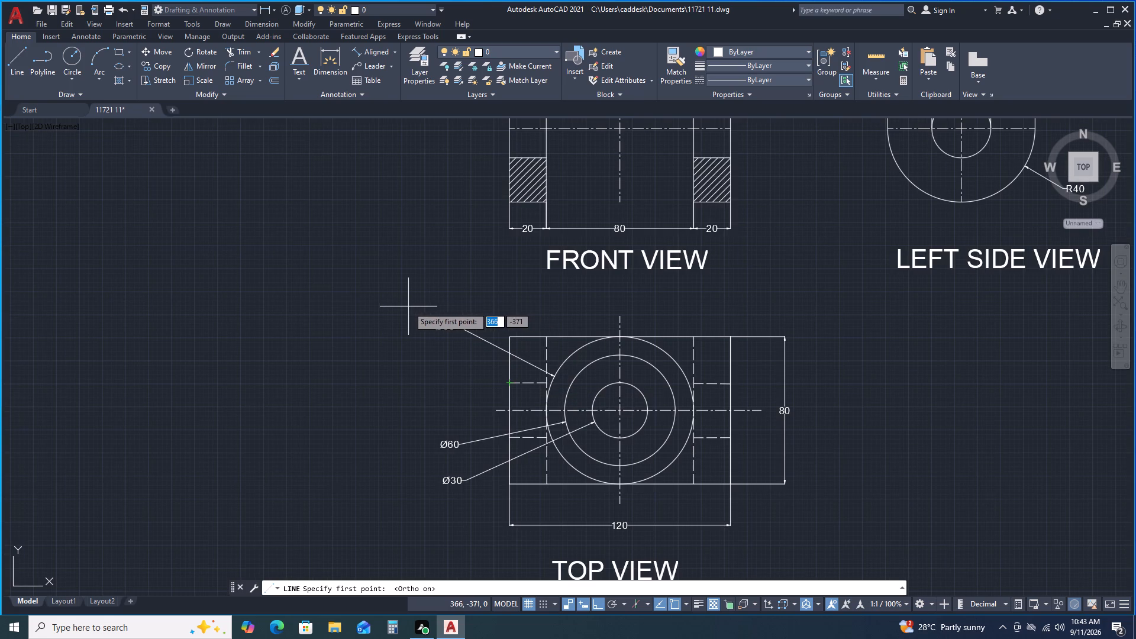
click(408, 306)
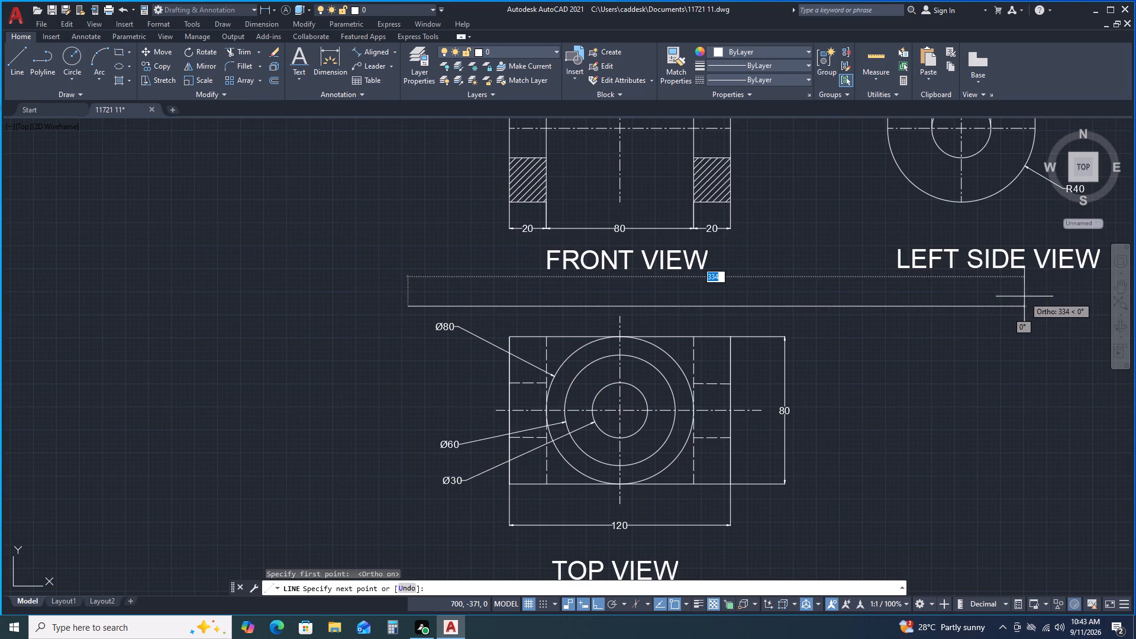
scroll(1024, 296, down, 2)
middle_drag(1070, 296, 820, 376)
click(866, 371)
key(space)
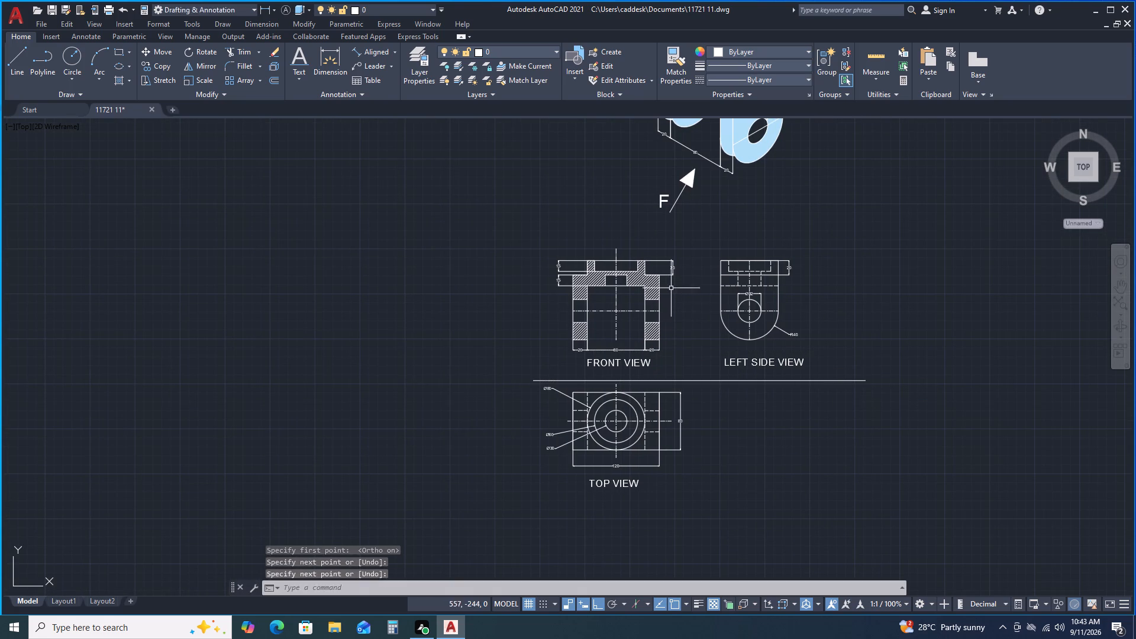
Draw a vertical separating line between the front and left side views, extending from above them to below the TOP VIEW label.
key(space)
click(702, 244)
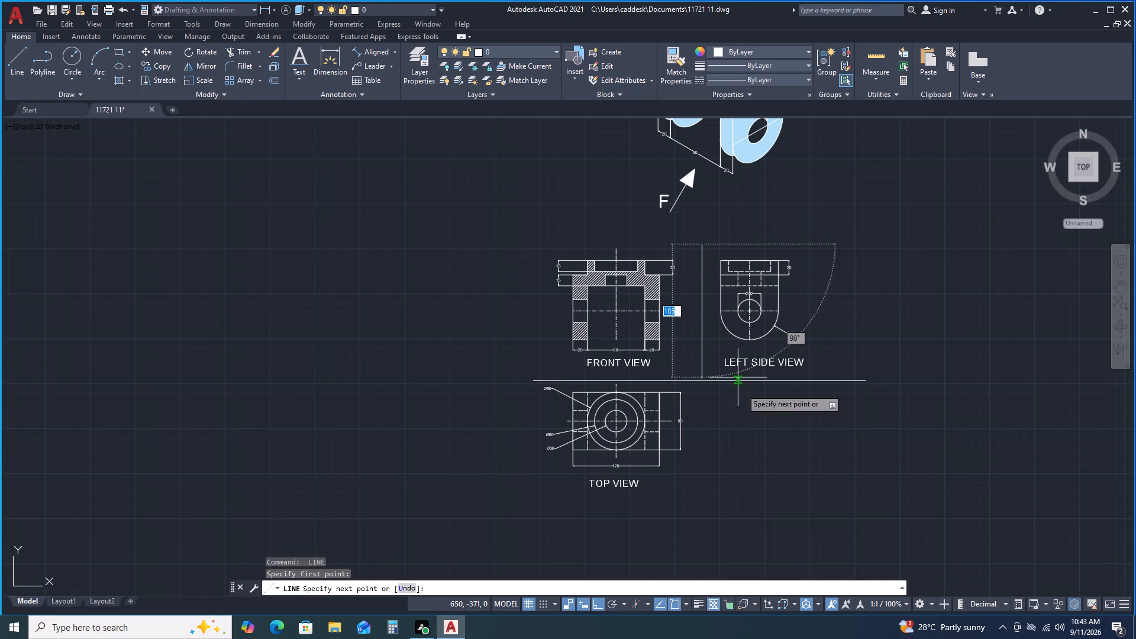
click(753, 512)
key(space)
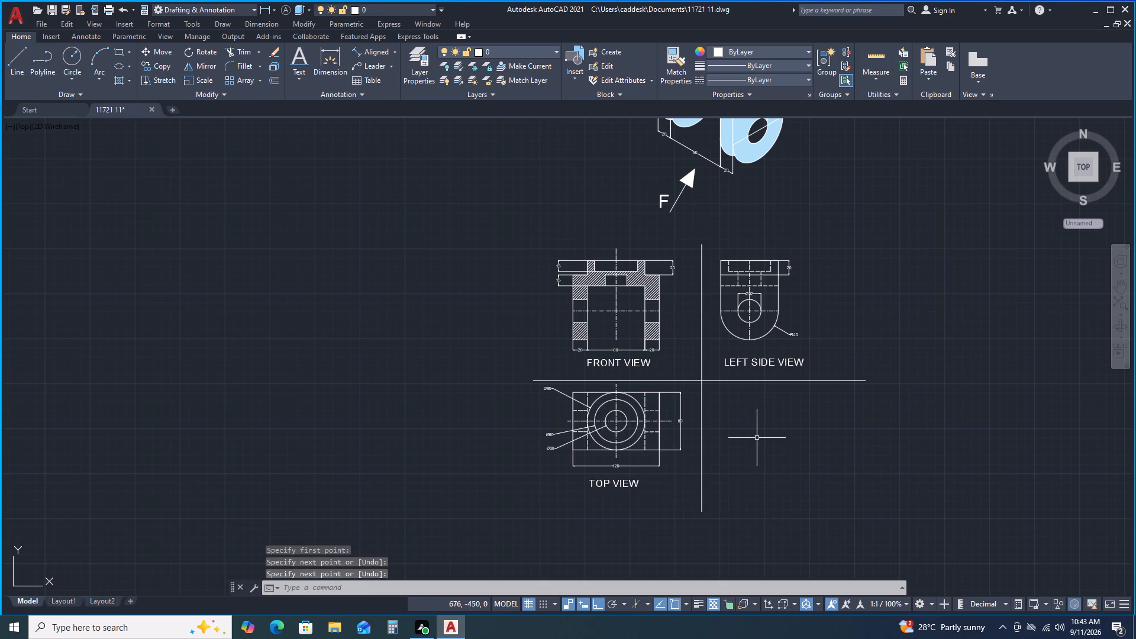
Save the drawing in Documents as 11721 11 in AutoCAD 2018 format, replacing the existing file.
scroll(758, 437, down, 1)
click(22, 17)
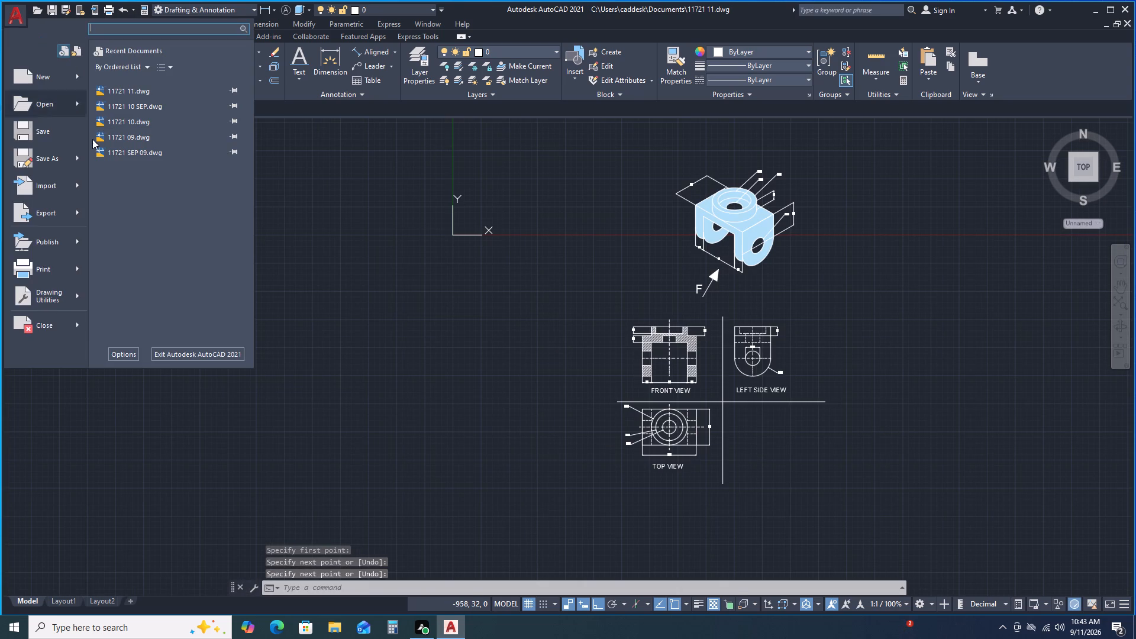
click(60, 159)
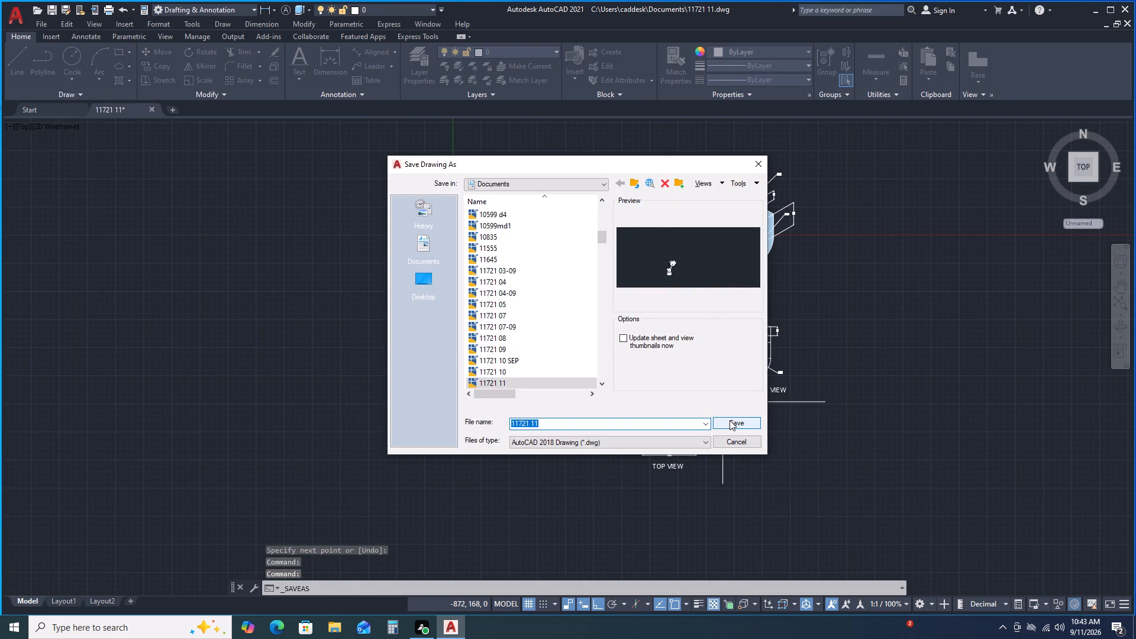
click(730, 421)
click(566, 334)
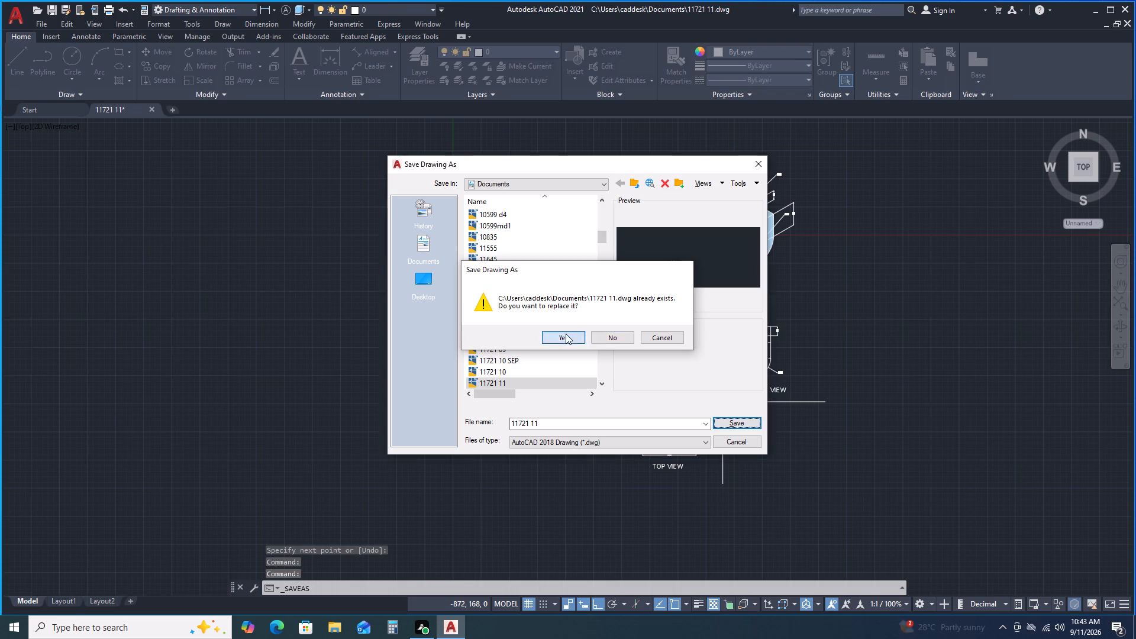
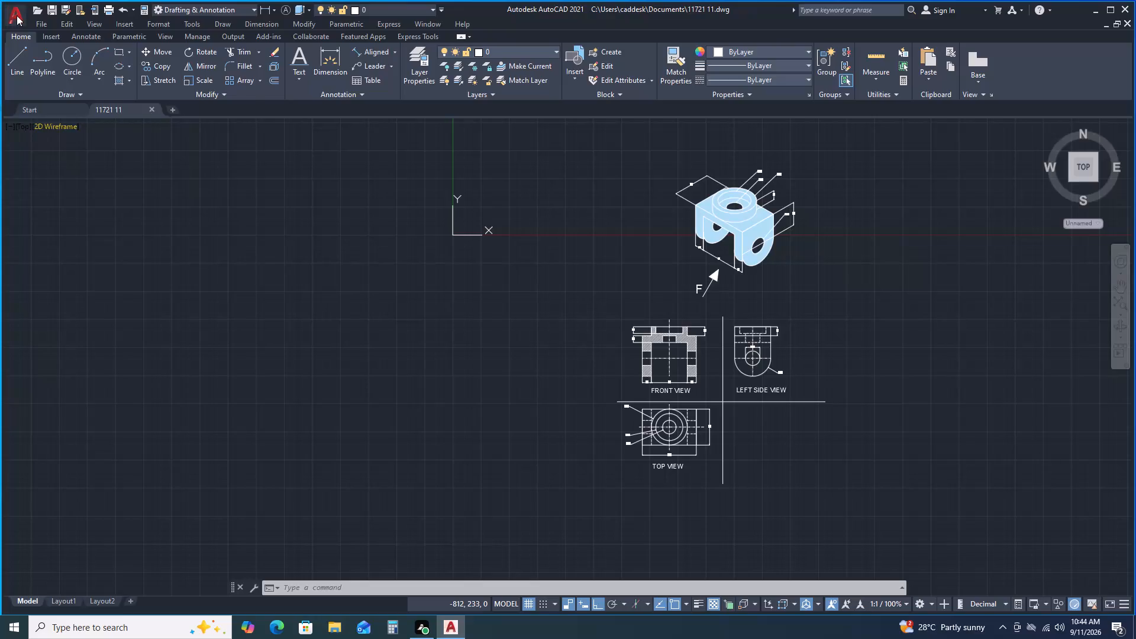
Open the recent drawing 11721 10 SEP.dwg.
click(17, 15)
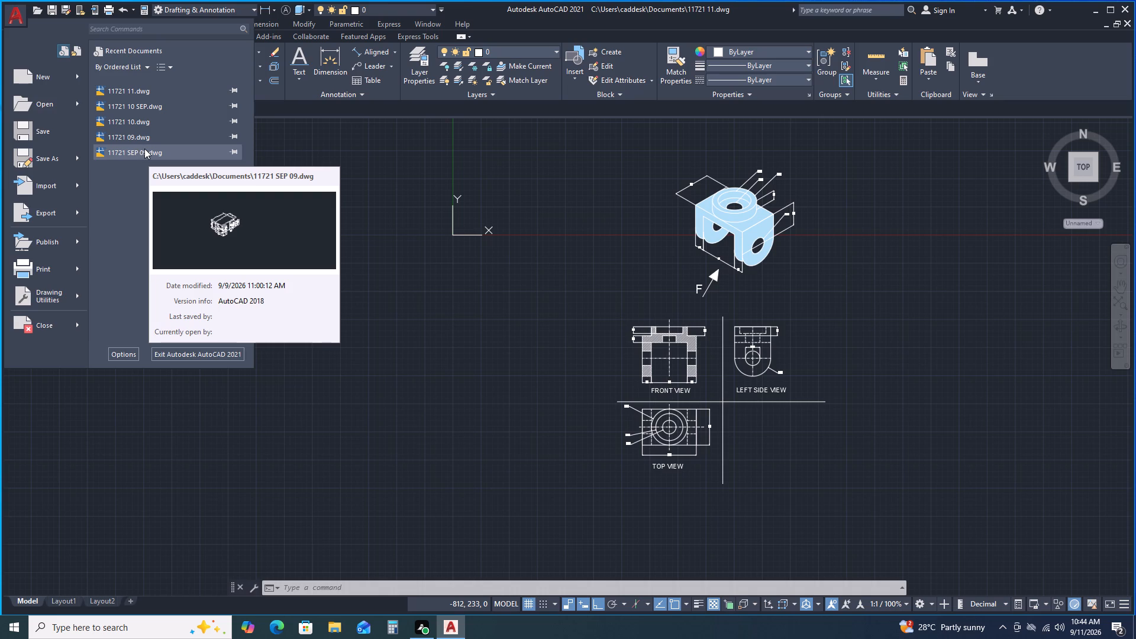
click(153, 111)
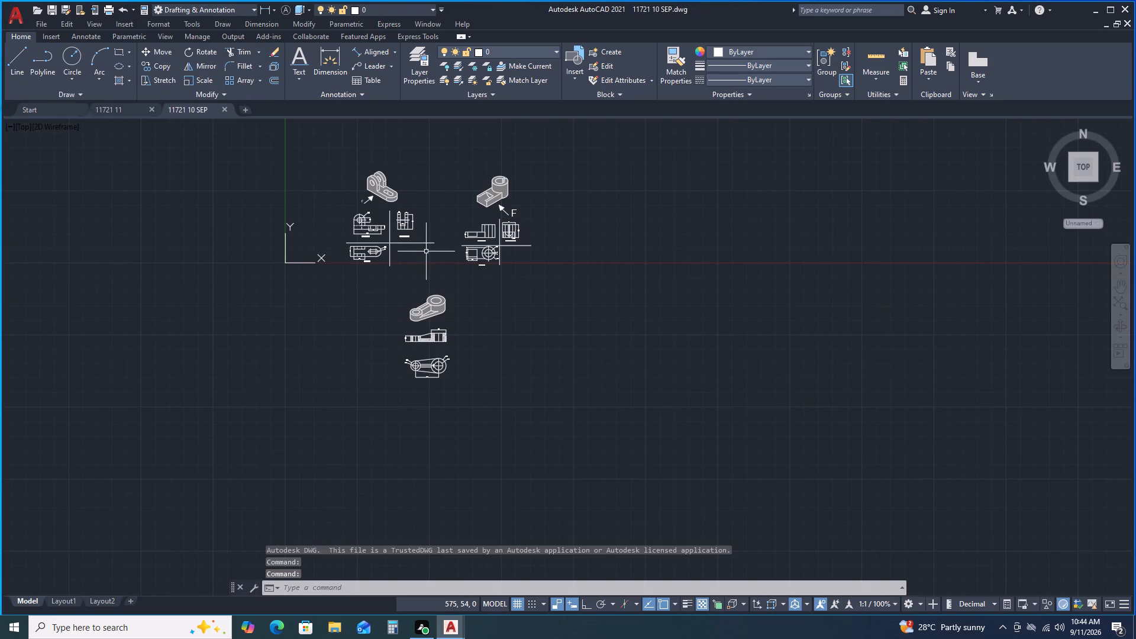
With ortho on, draw a 64 by 36 rectangle from lines beside the lever's sectional front view, level with its base and about 55 away.
scroll(418, 293, up, 1)
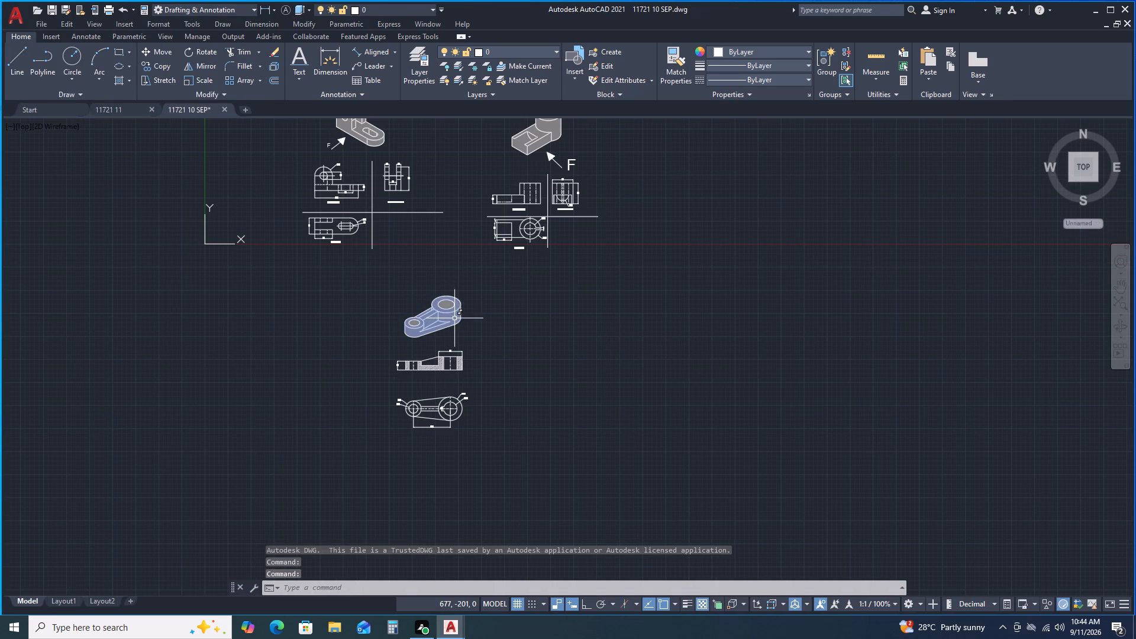
scroll(454, 319, up, 2)
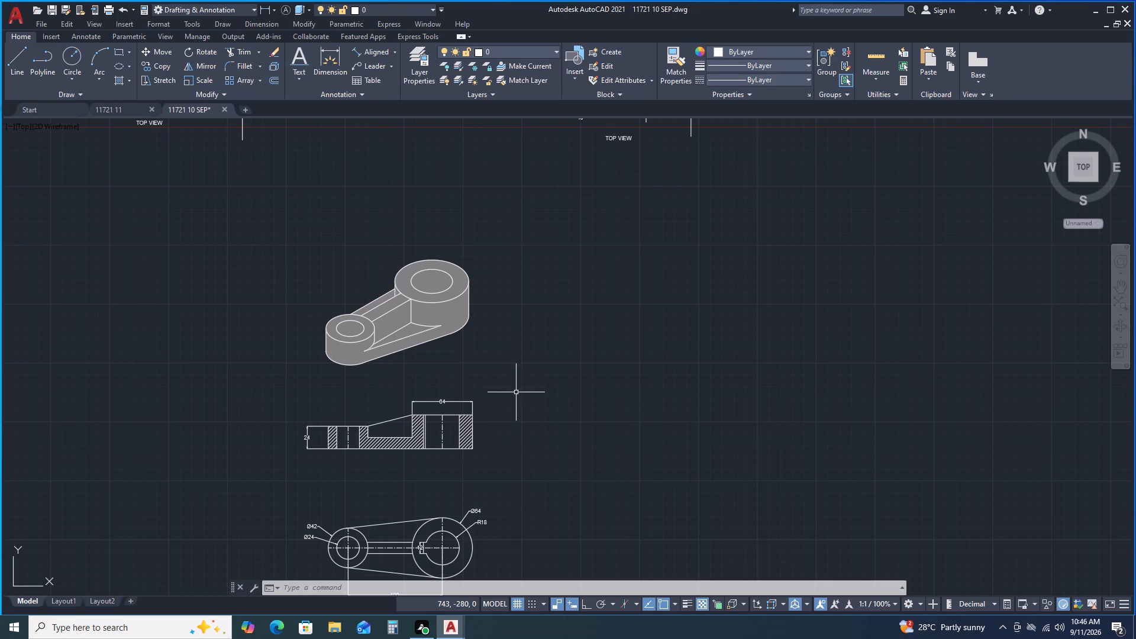
middle_drag(517, 392, 444, 222)
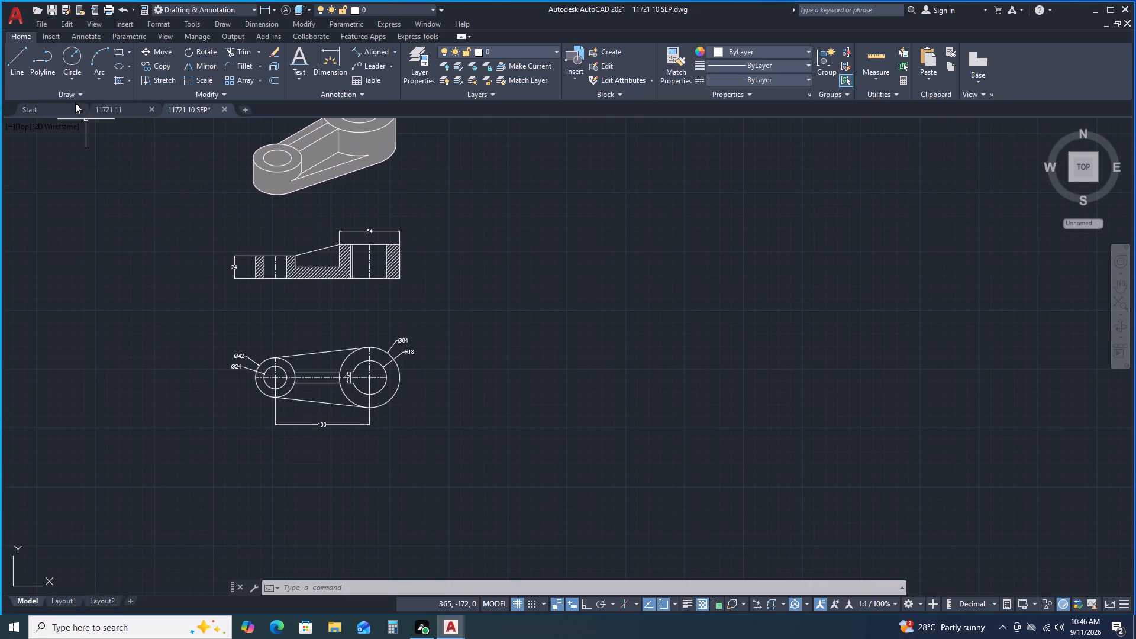
click(17, 57)
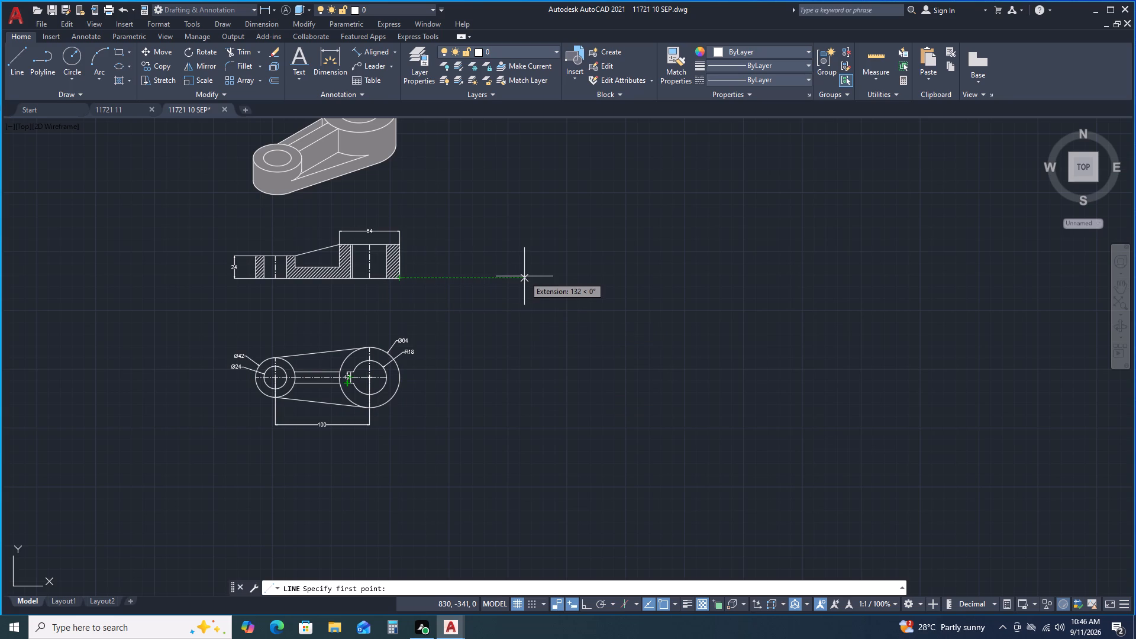
click(451, 278)
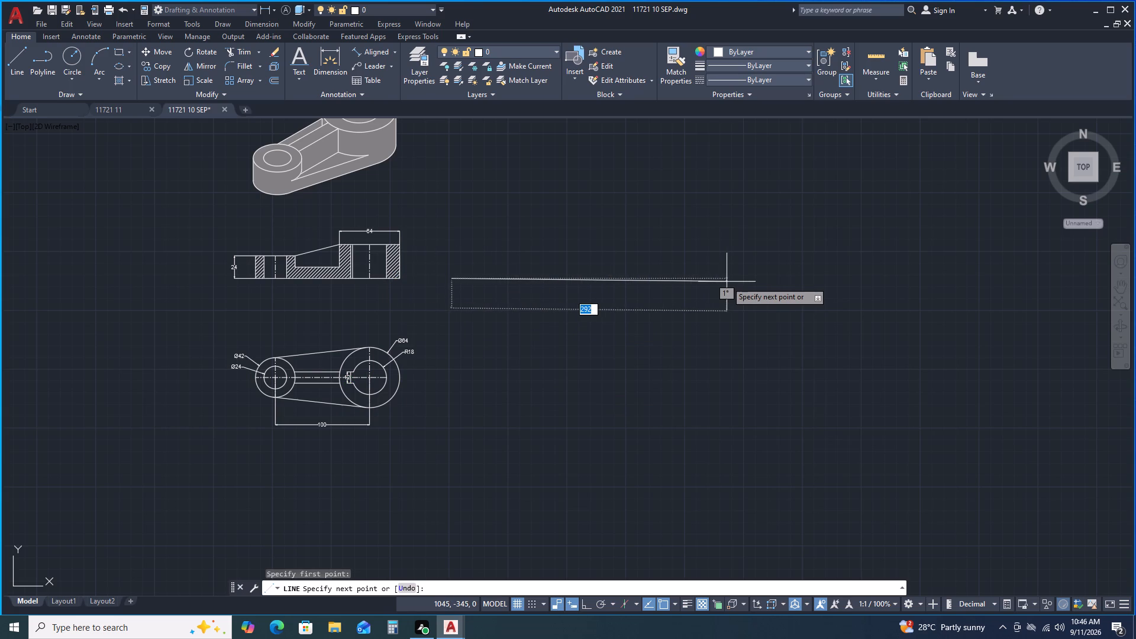
key(F8)
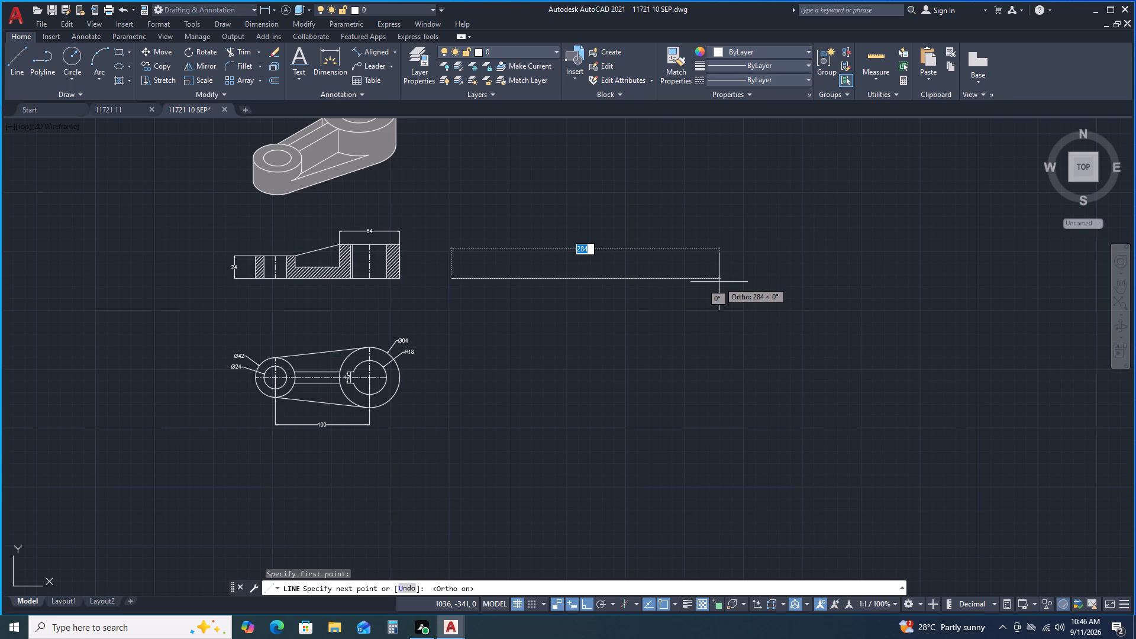
text(64)
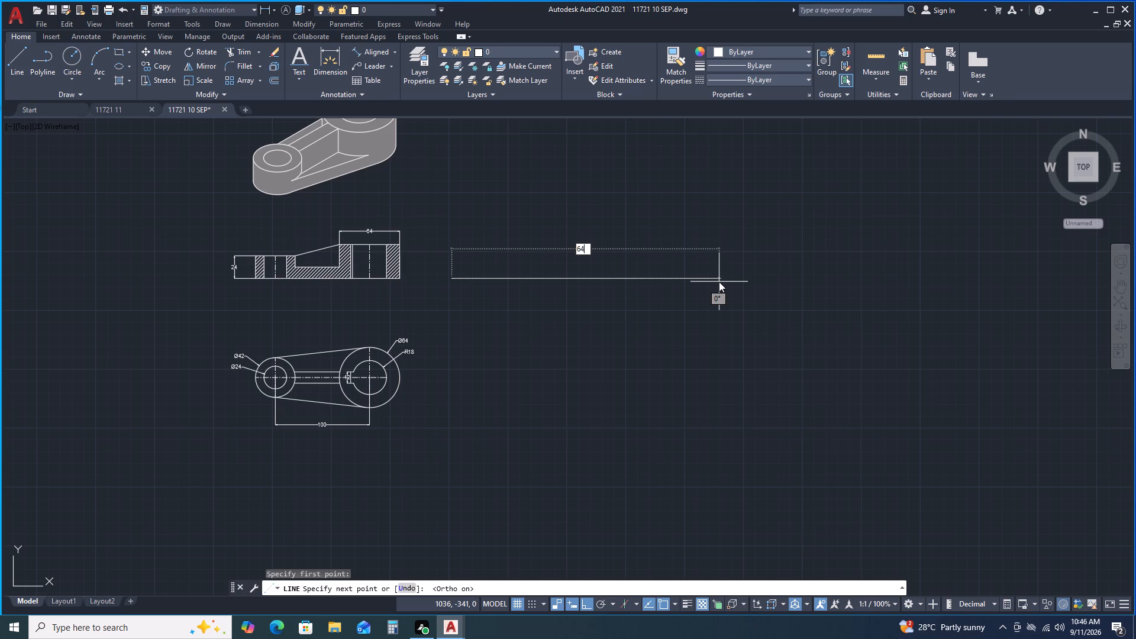
key(Return)
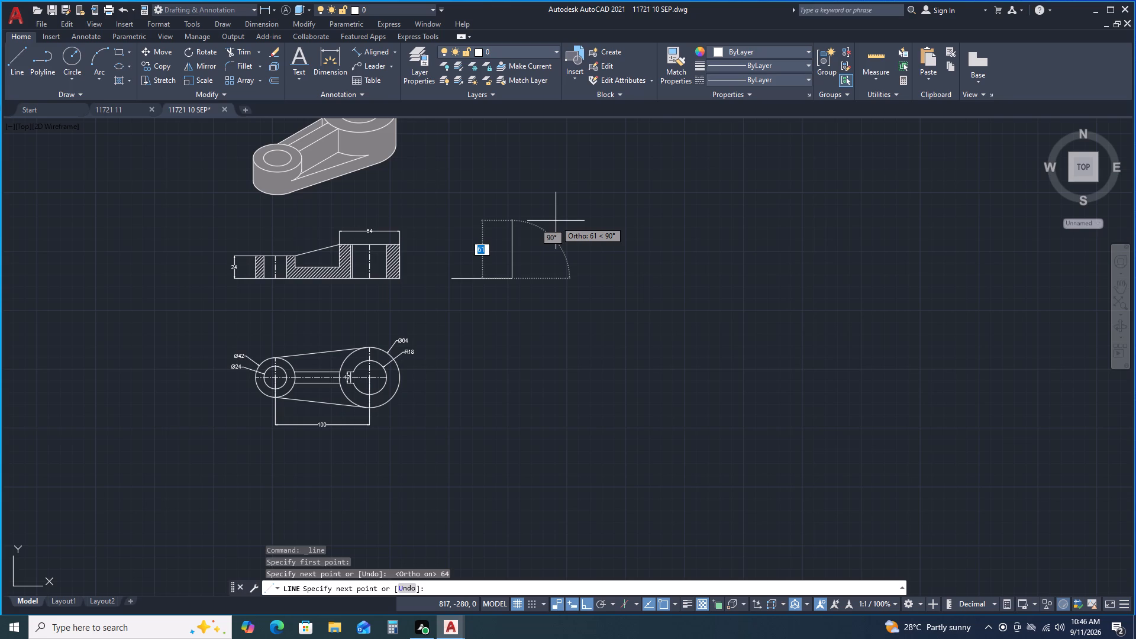
text(36)
key(Return)
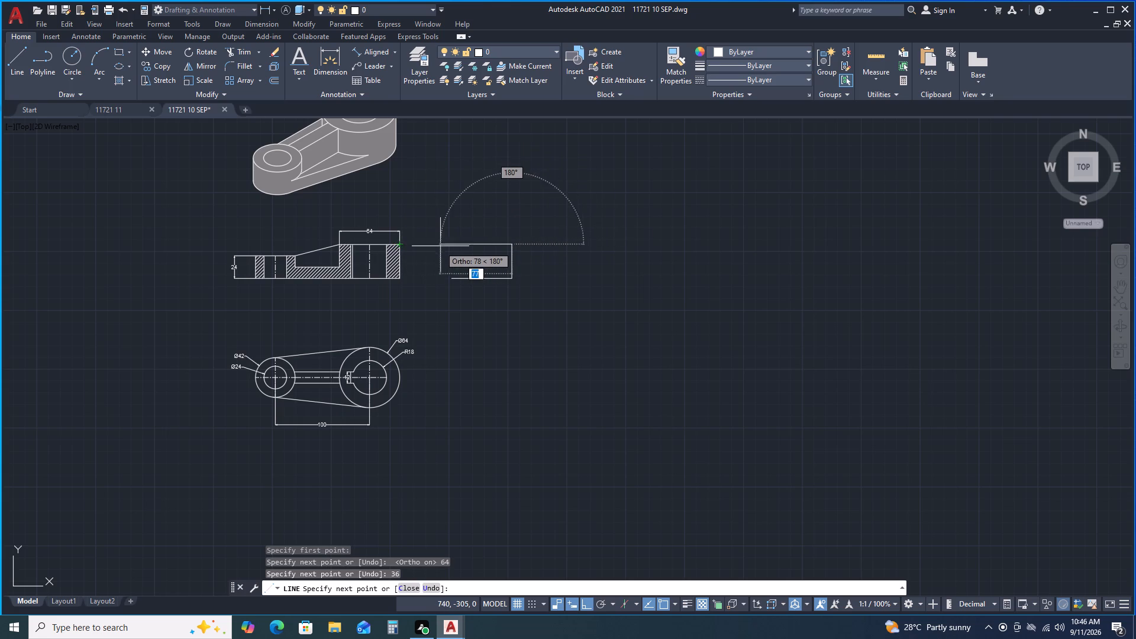
text(64)
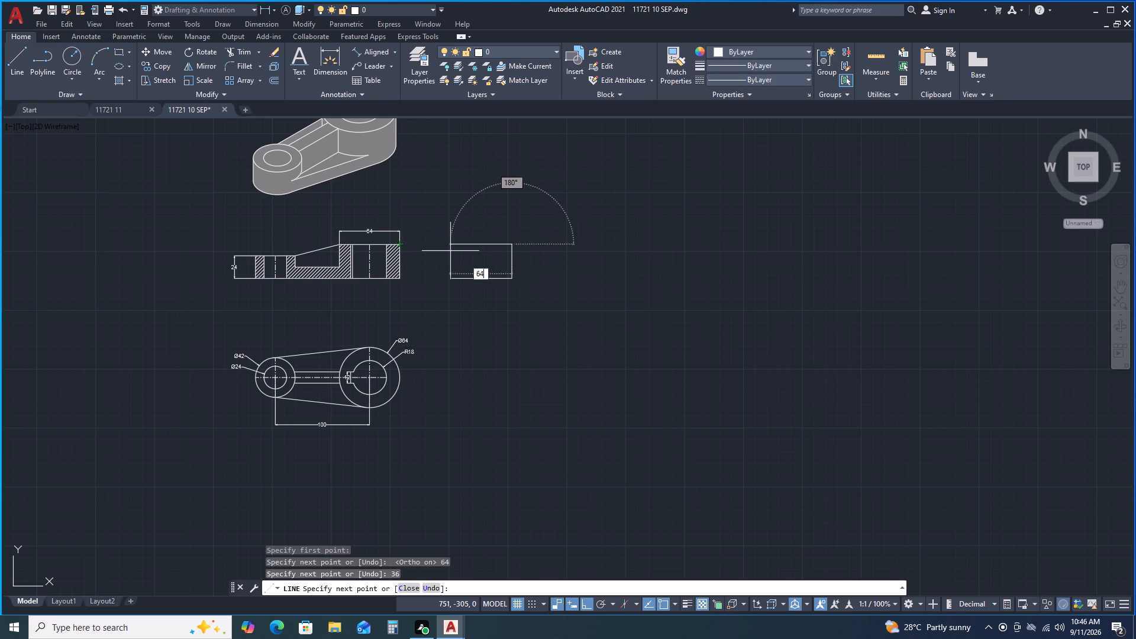
key(Return)
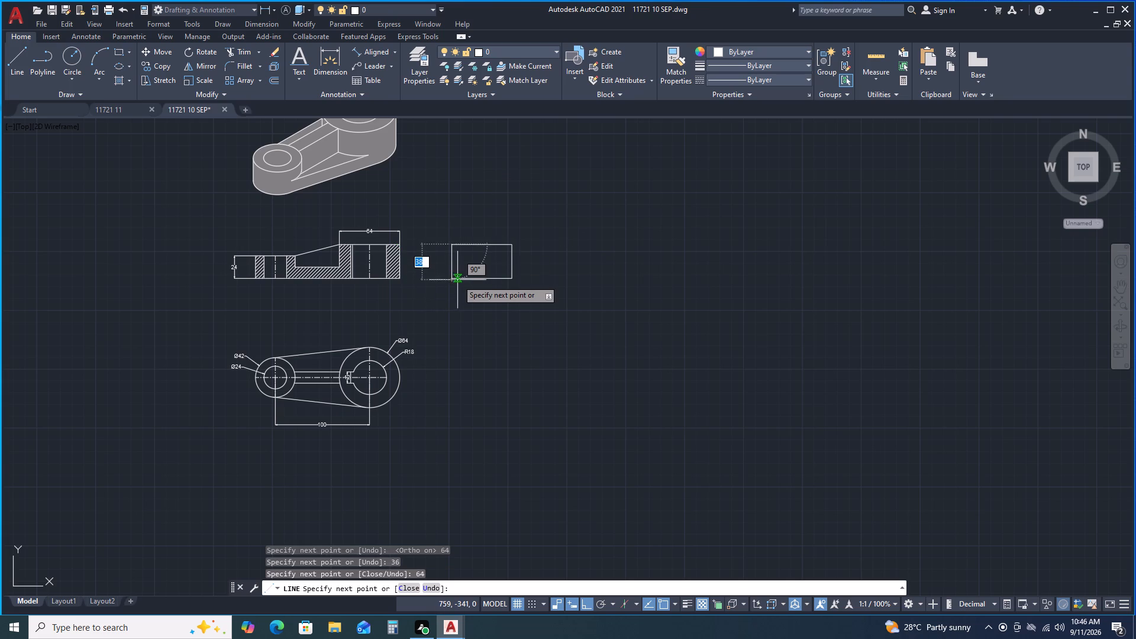
click(453, 280)
key(Escape)
Draw a vertical centre line through the midpoint of the new rectangle's top edge, extending beyond both its top and bottom edges.
scroll(467, 269, up, 2)
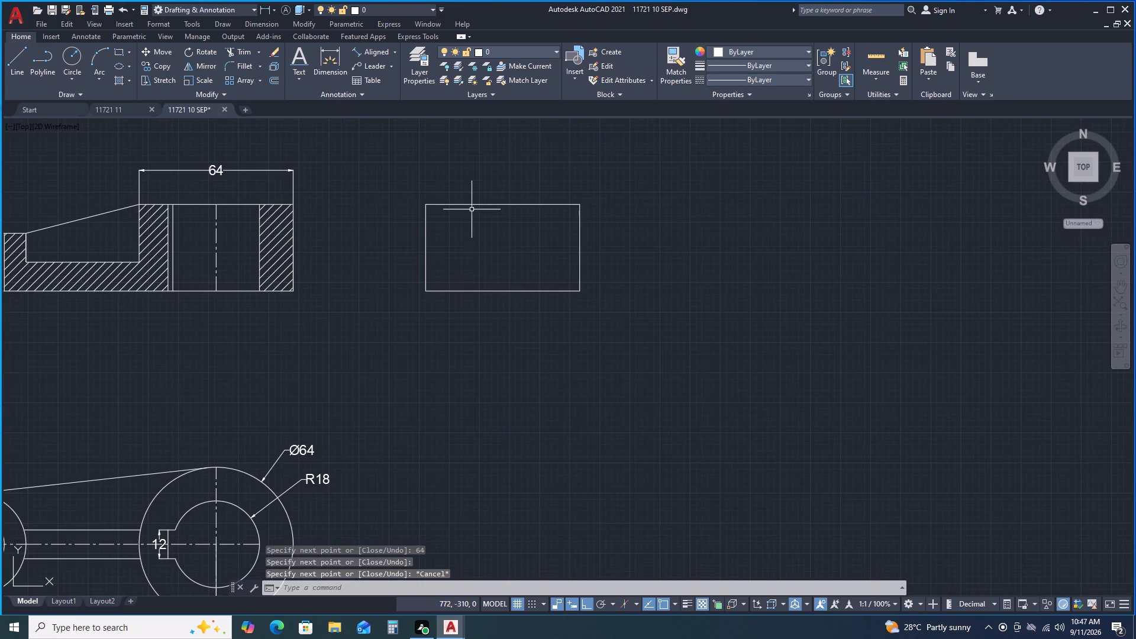
click(25, 51)
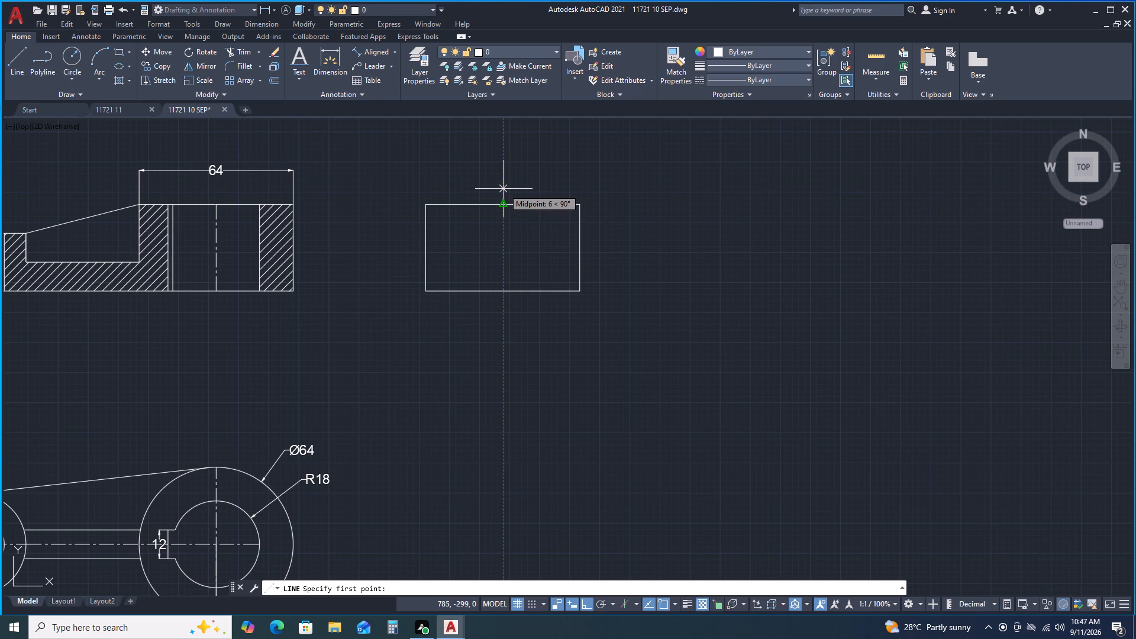
click(504, 183)
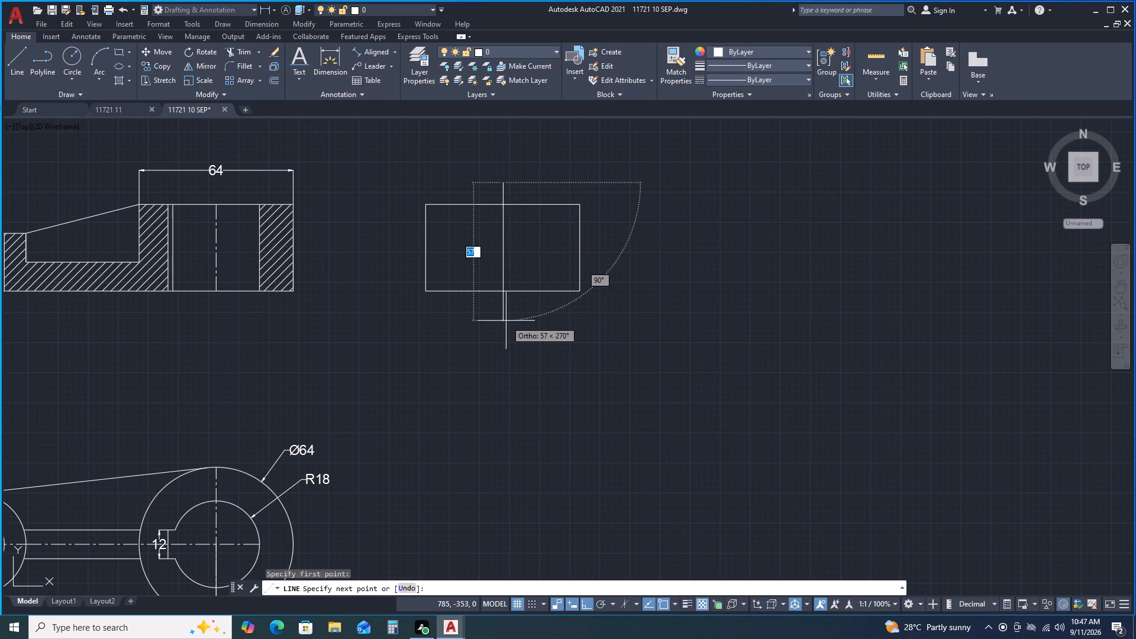
click(504, 314)
key(Escape)
Copy the rectangle's vertical centre line to both sides at distances of 21 and 18.
click(526, 237)
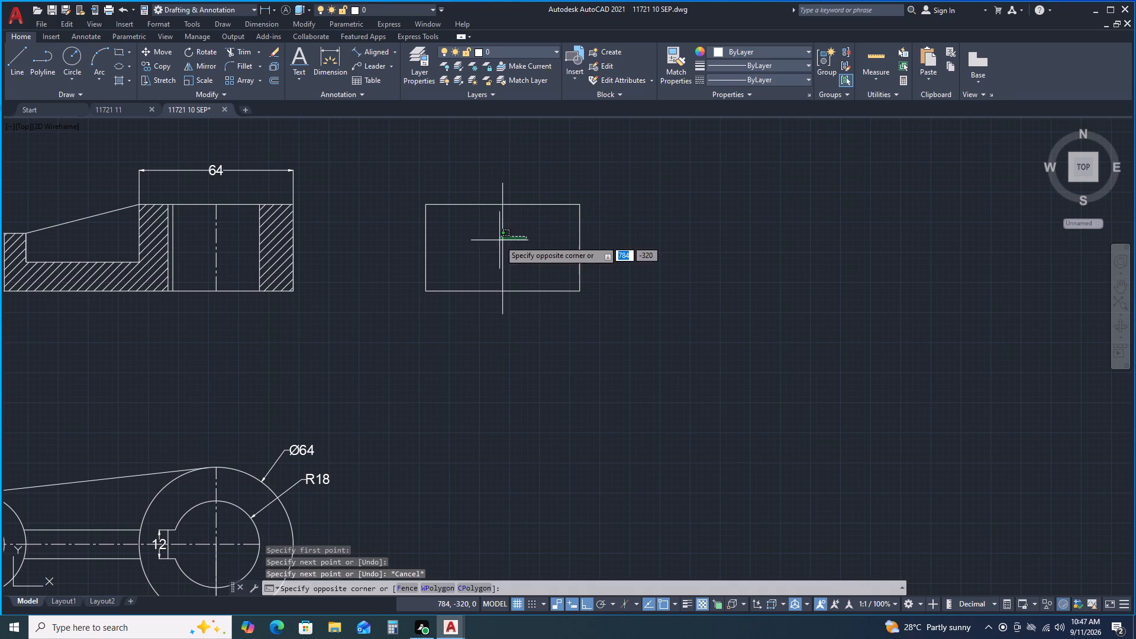
click(499, 240)
right_click(496, 241)
click(540, 335)
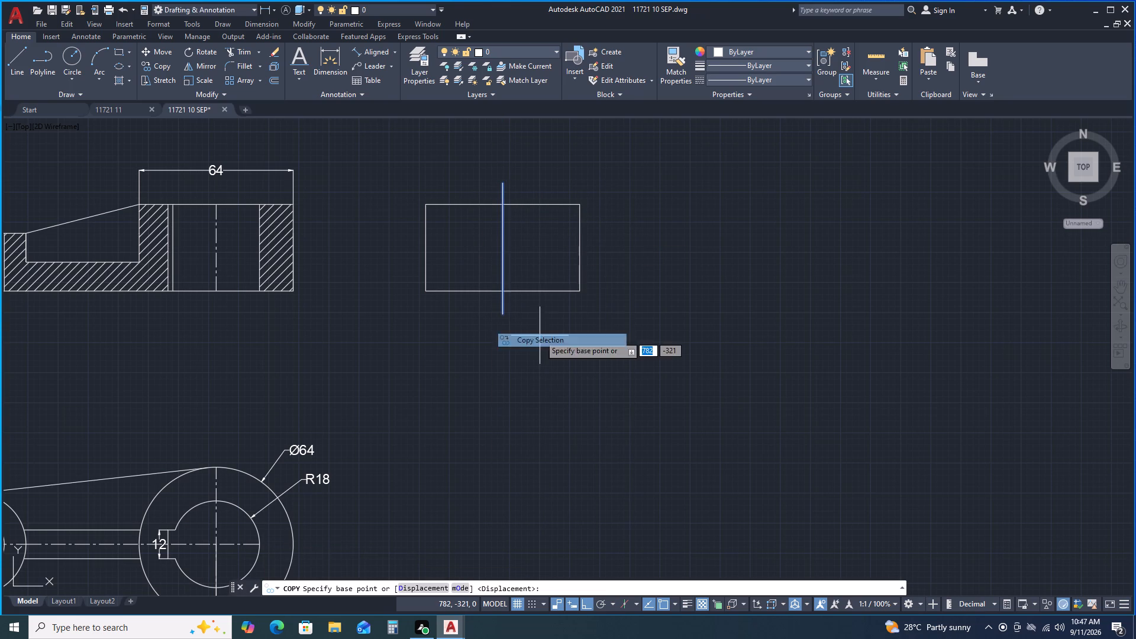
click(503, 291)
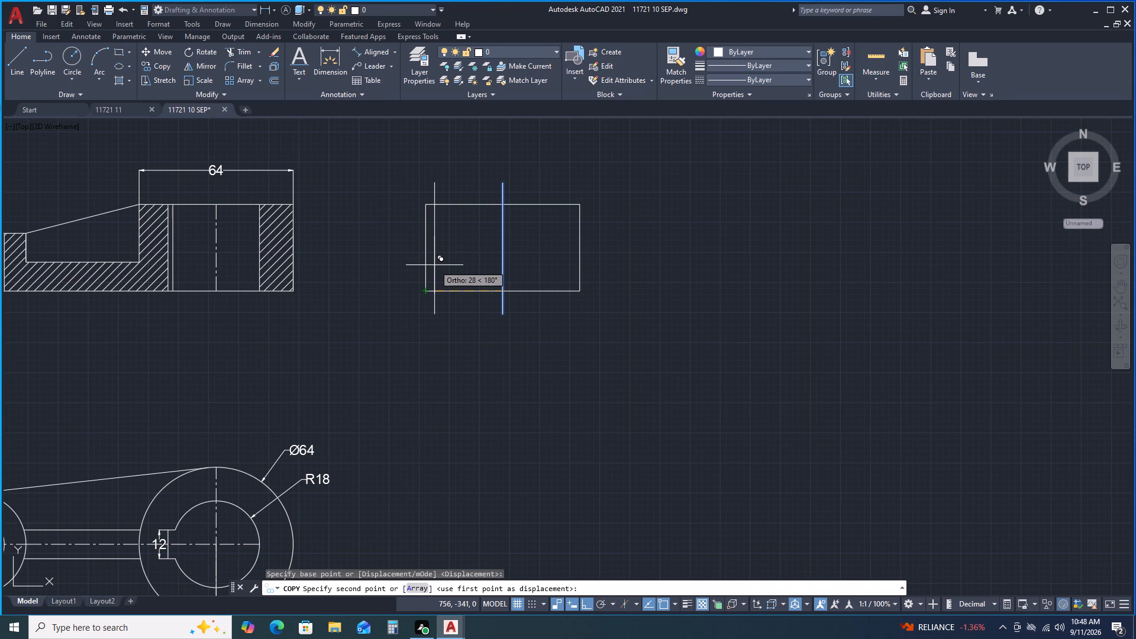
text(21)
key(Return)
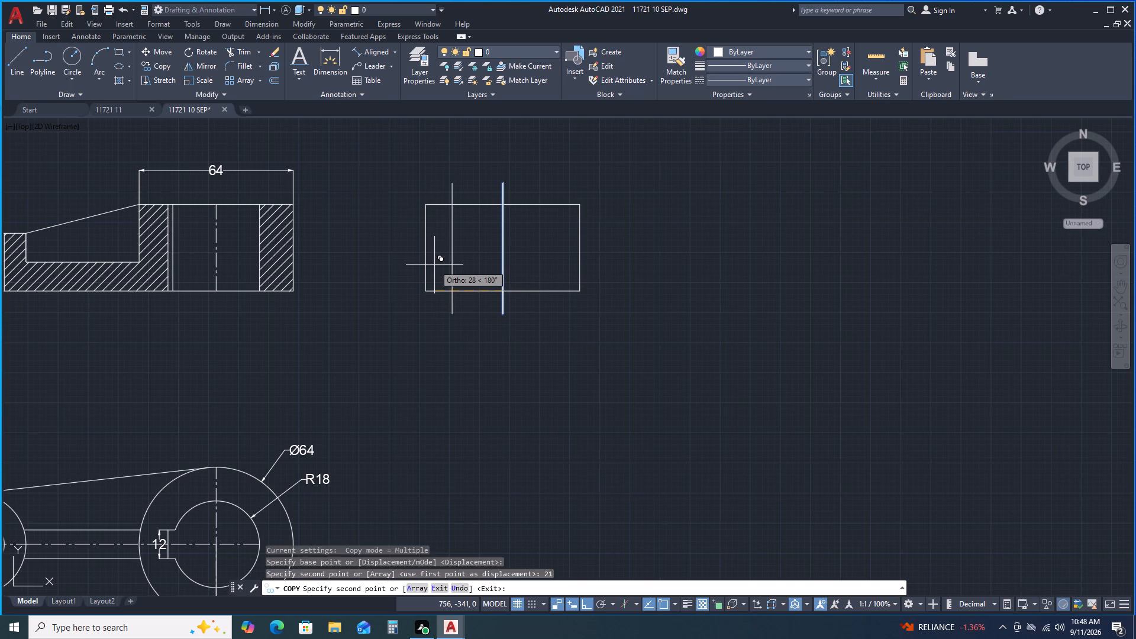
text(21)
key(Return)
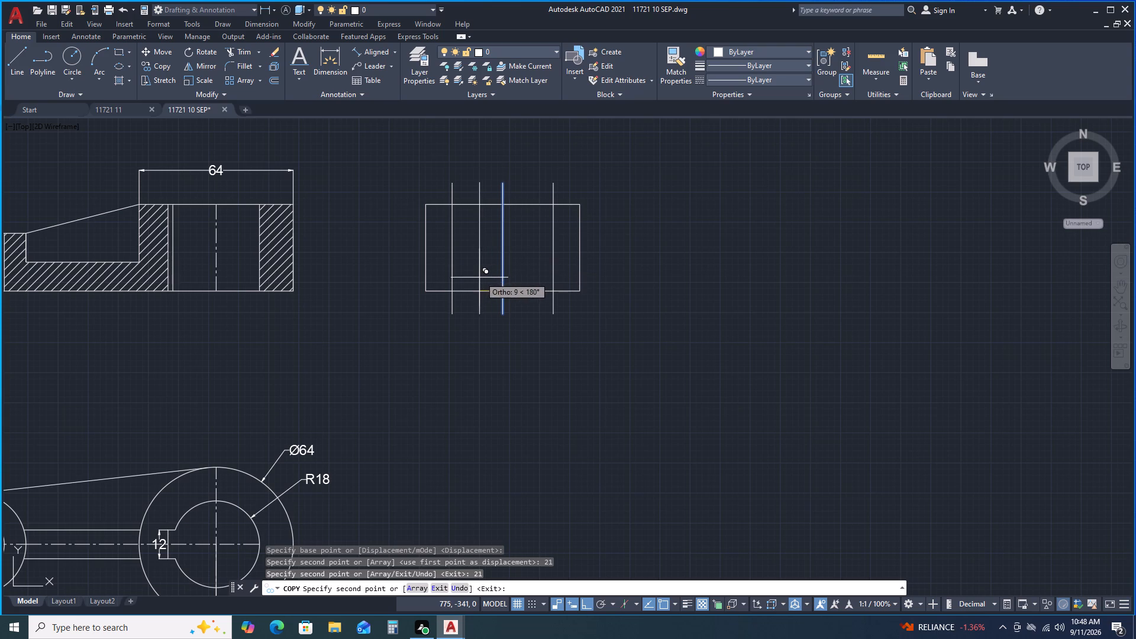
text(18)
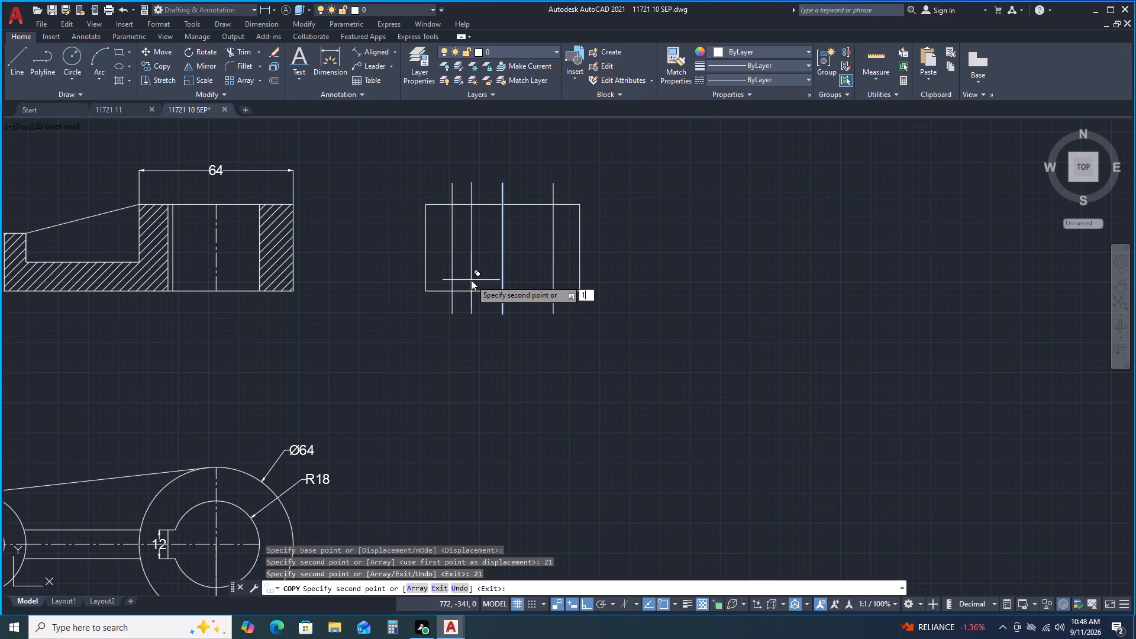
key(Return)
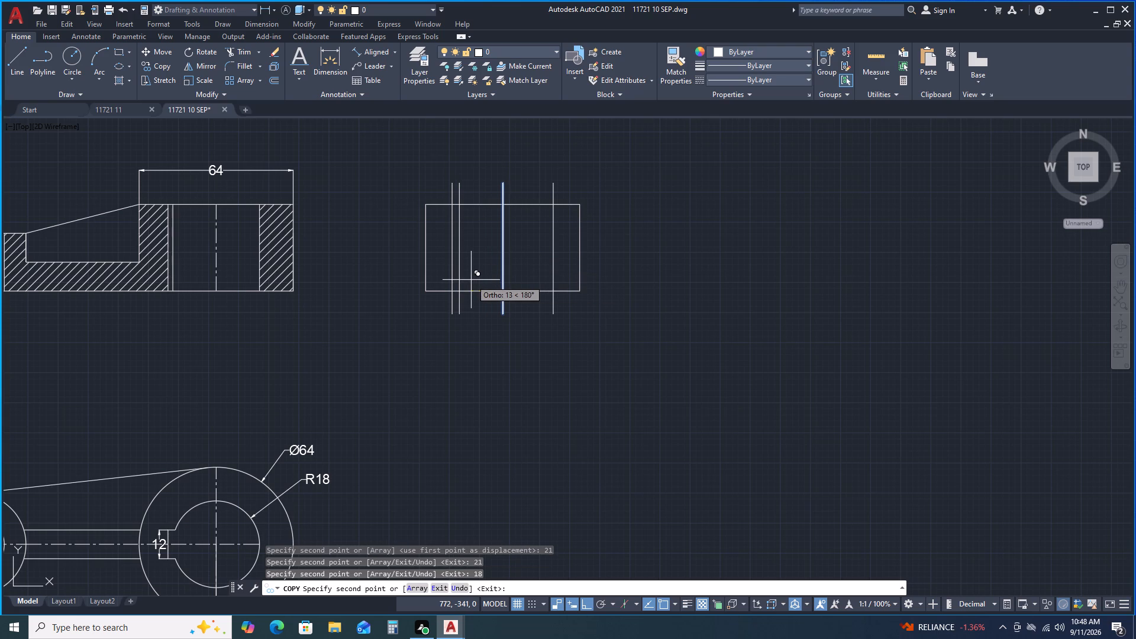
text(18)
key(Return)
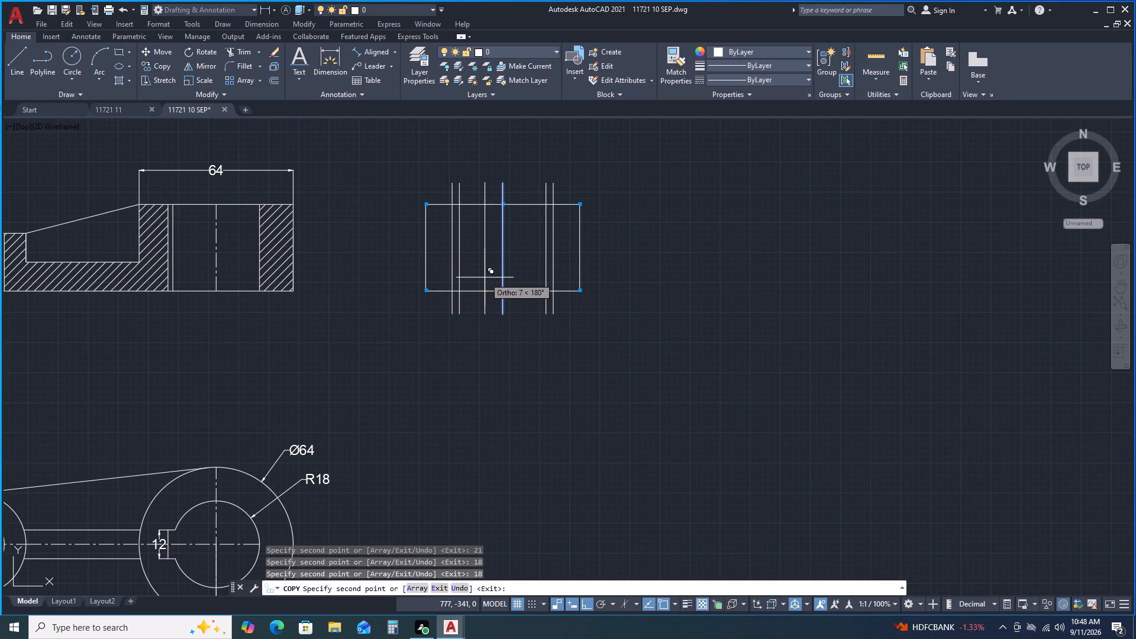
Add further copies of the centre line on both sides at distances of 6 and 12, and finish copying.
key(6)
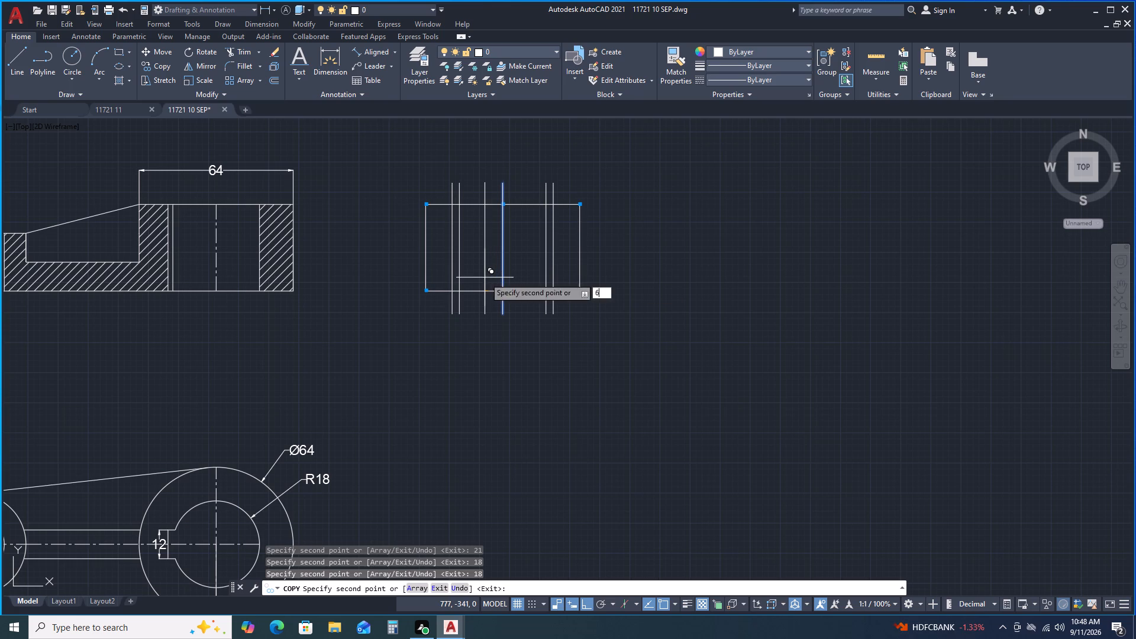
key(Return)
key(6)
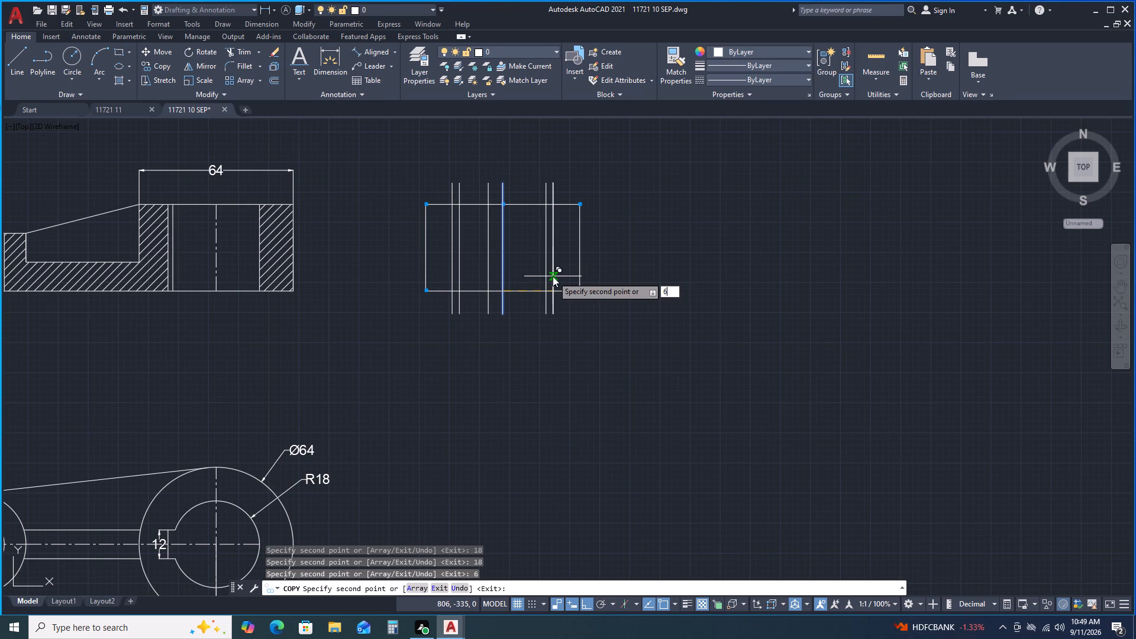
key(Return)
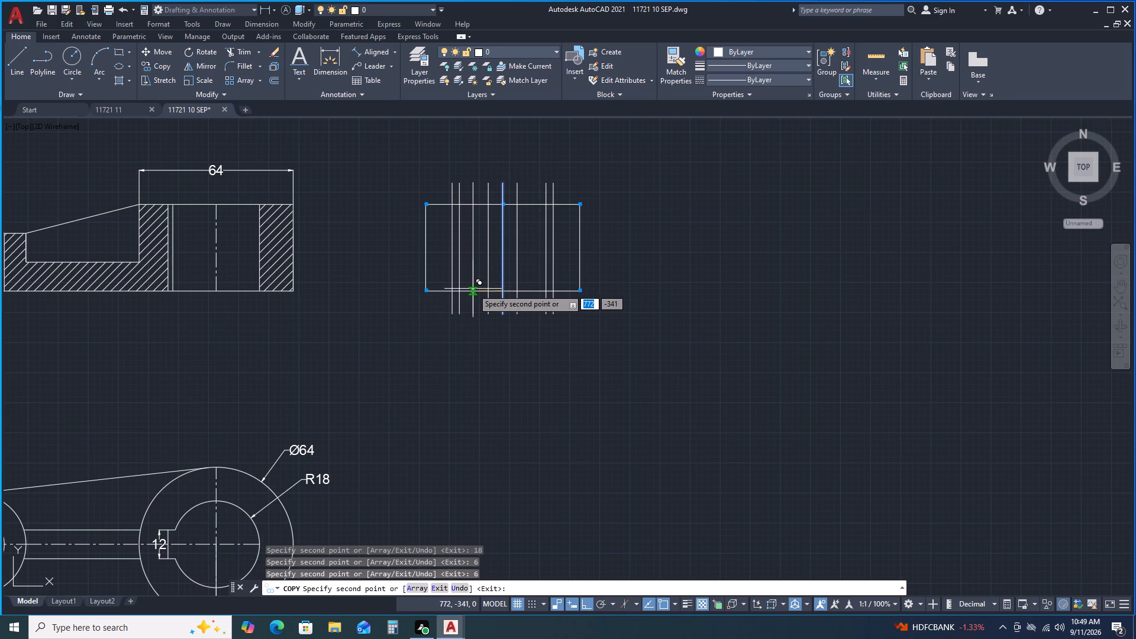
text(12)
key(Return)
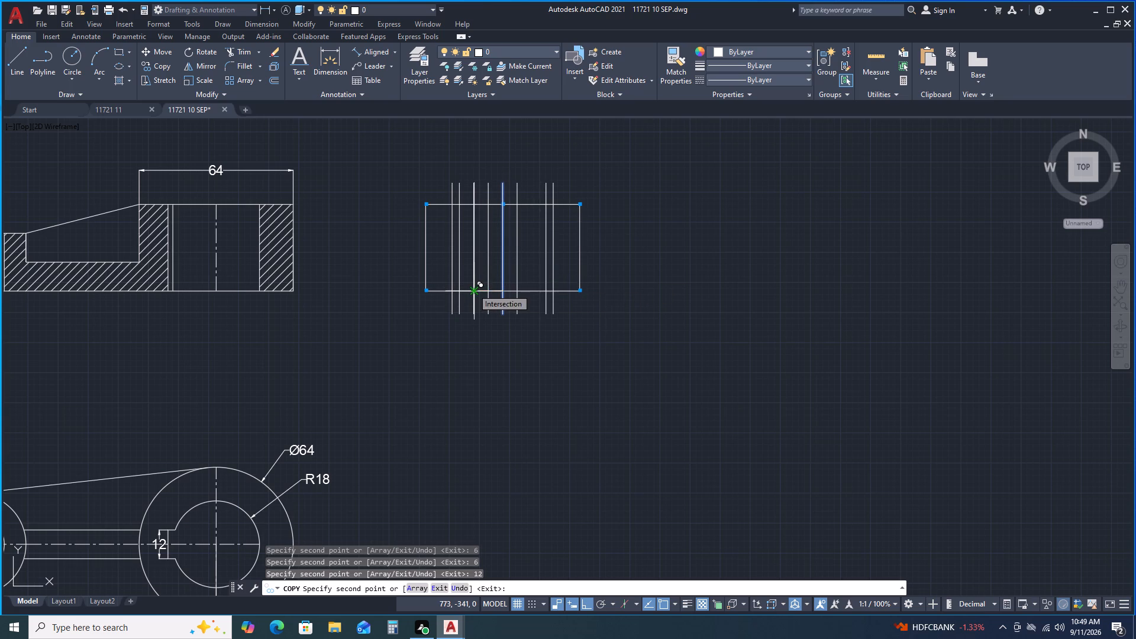
text(12)
key(Return)
key(space)
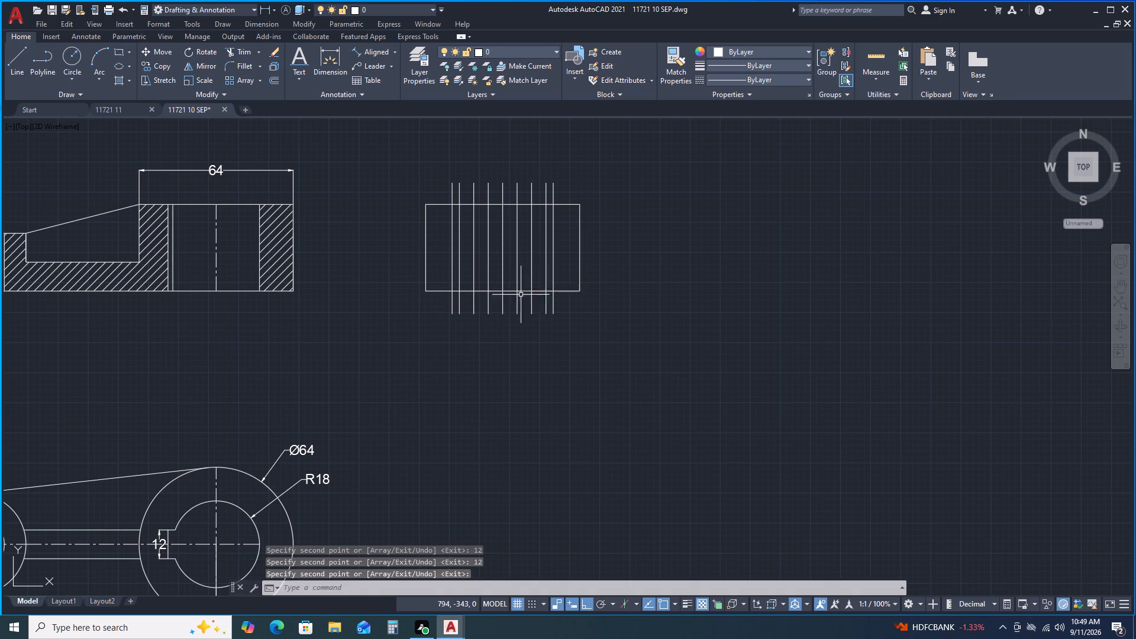
Trim off all the vertical line ends that project above and below the side view rectangle.
scroll(495, 185, up, 2)
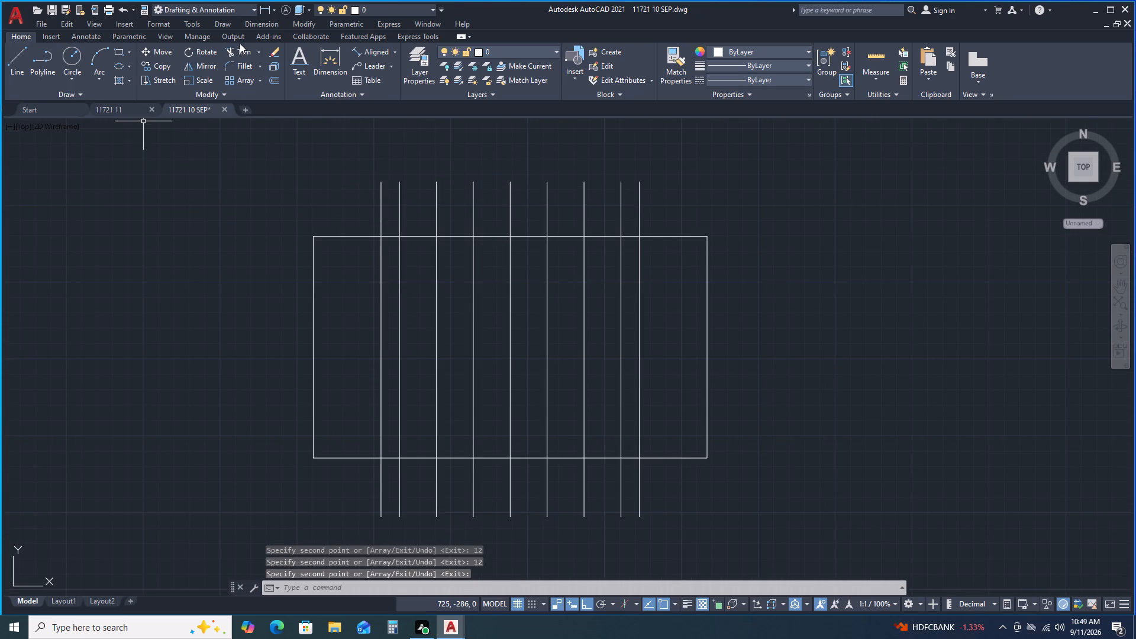
click(240, 48)
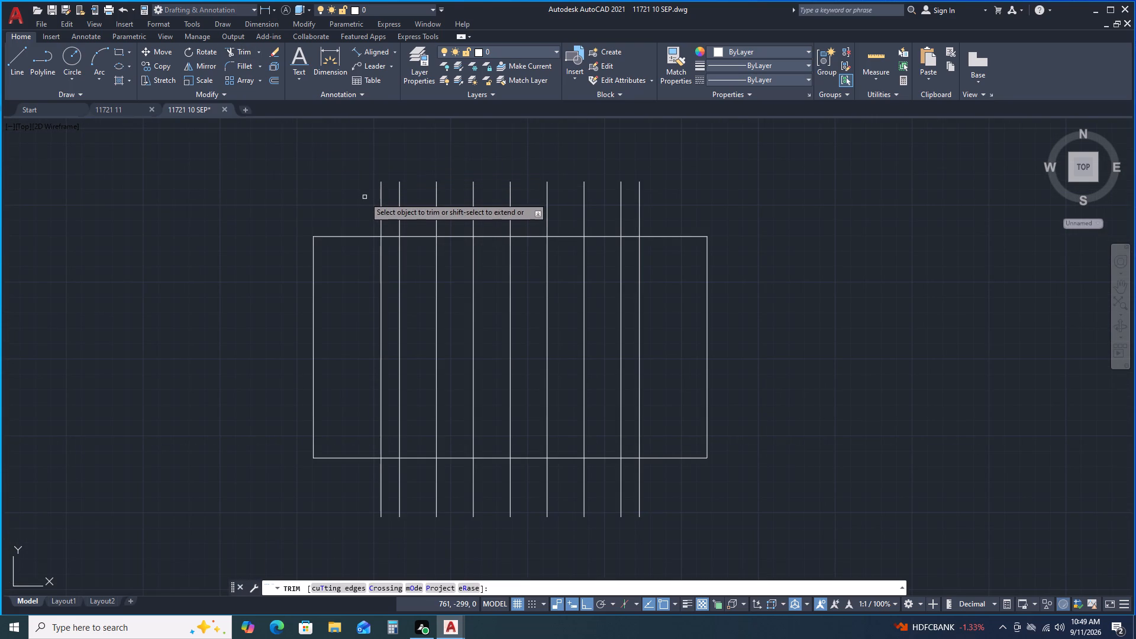
click(364, 197)
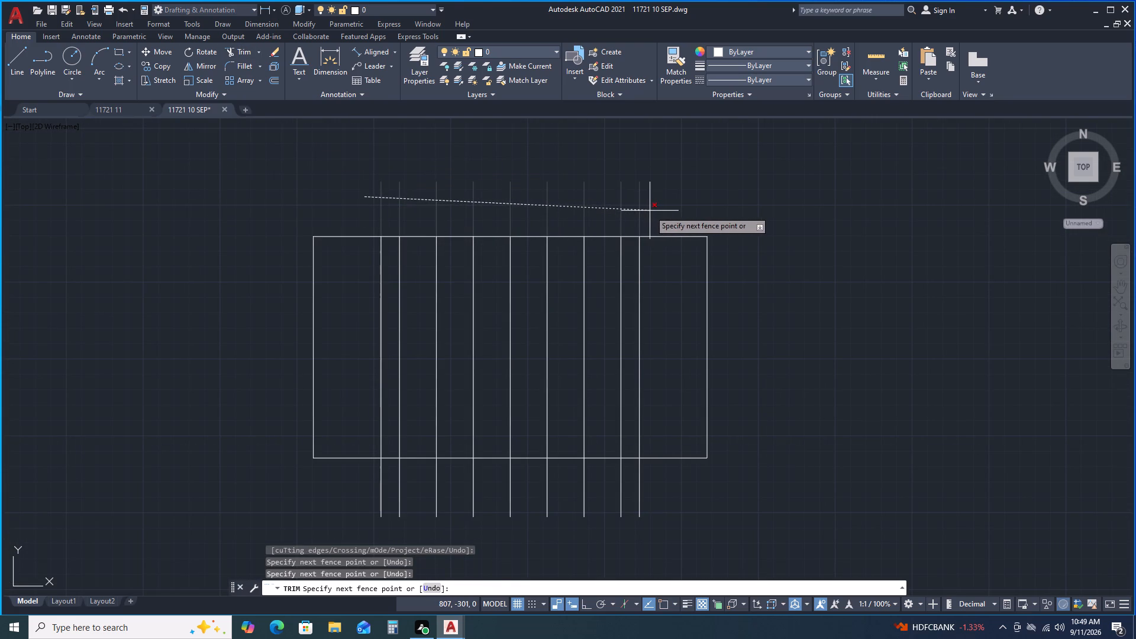
click(650, 211)
scroll(650, 211, down, 2)
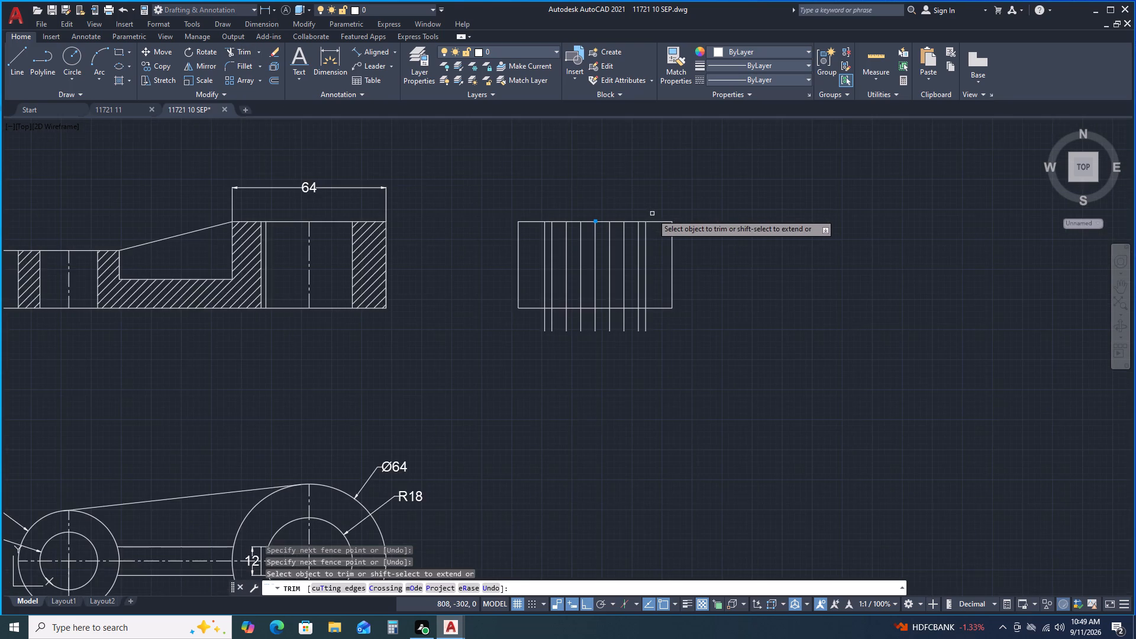
scroll(568, 349, up, 1)
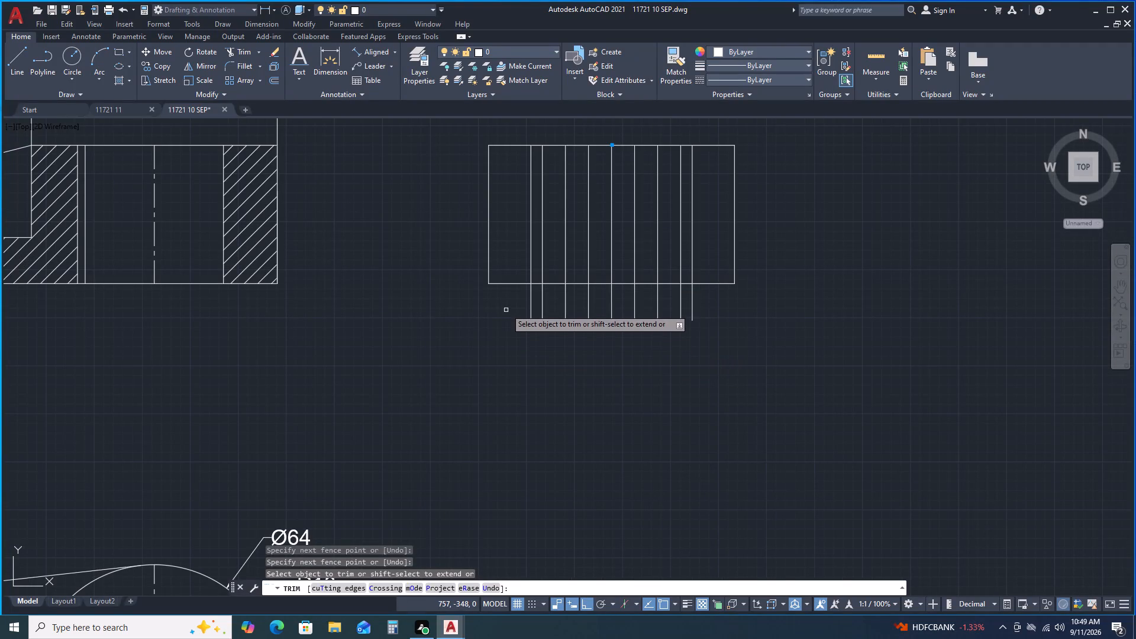
click(506, 308)
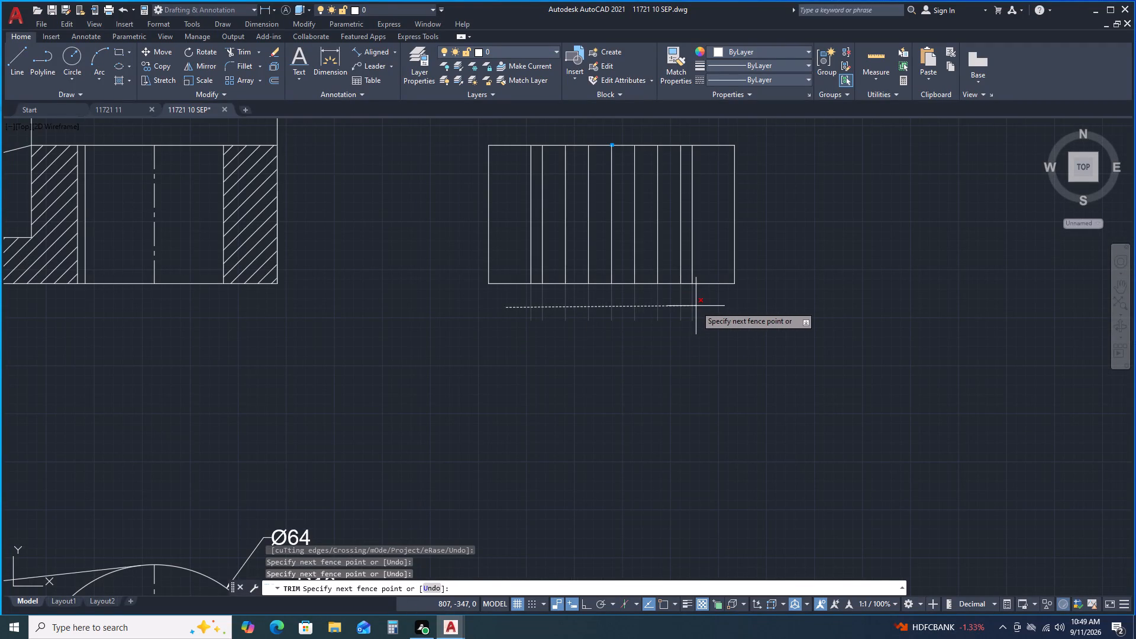
click(697, 306)
scroll(697, 306, down, 2)
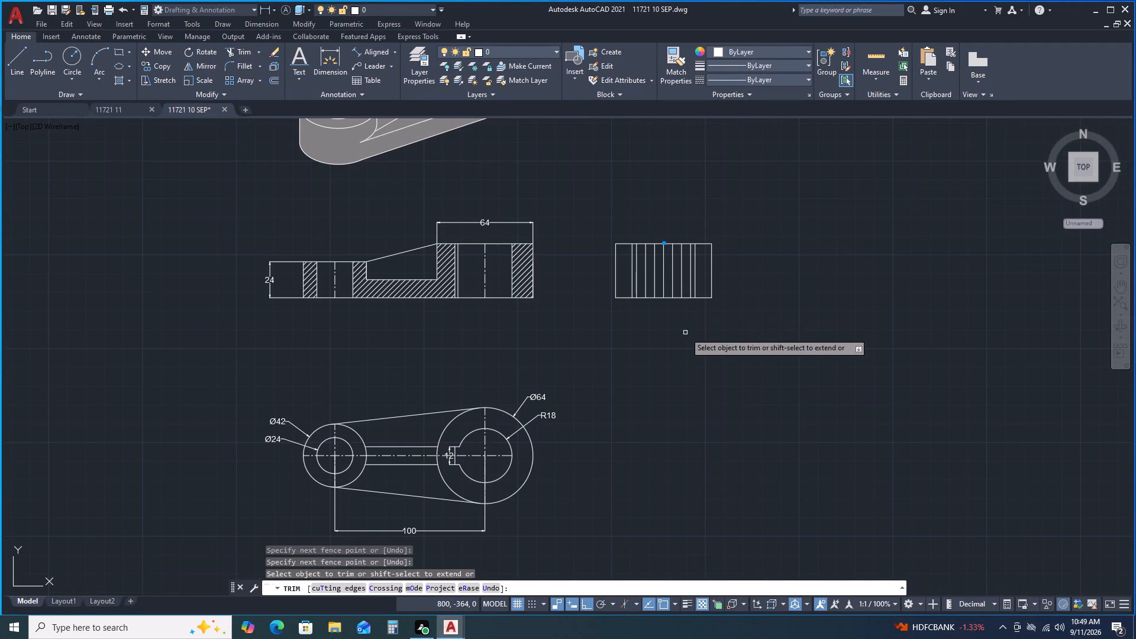
key(space)
Match the properties of the large bore's centre line in the front view onto the side view's middle vertical line.
scroll(681, 322, up, 1)
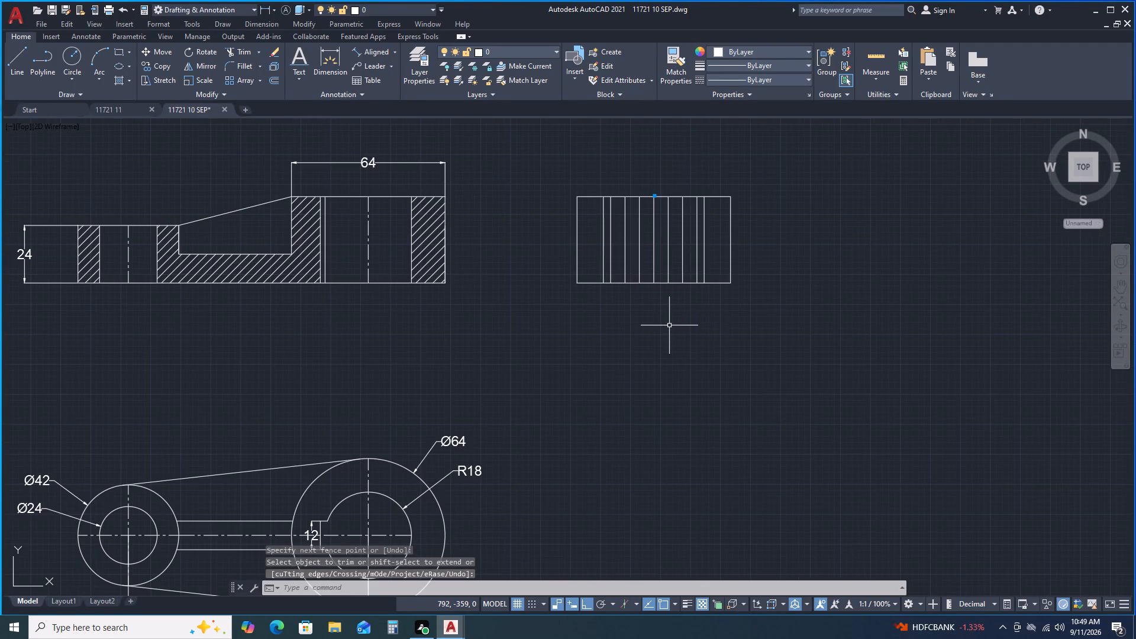
click(682, 76)
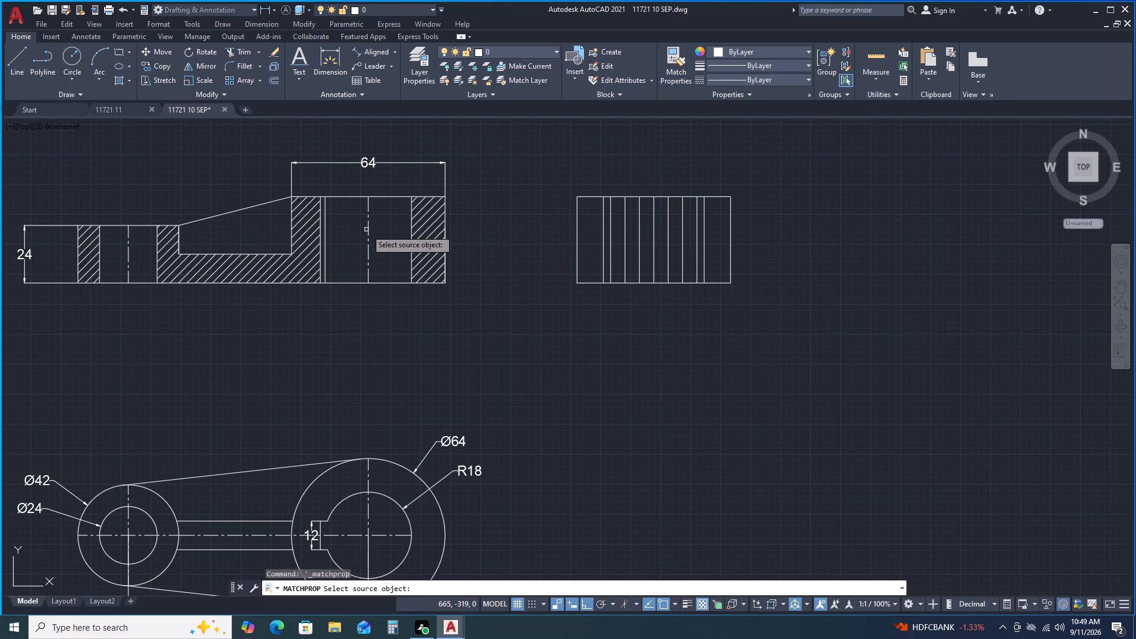
click(369, 230)
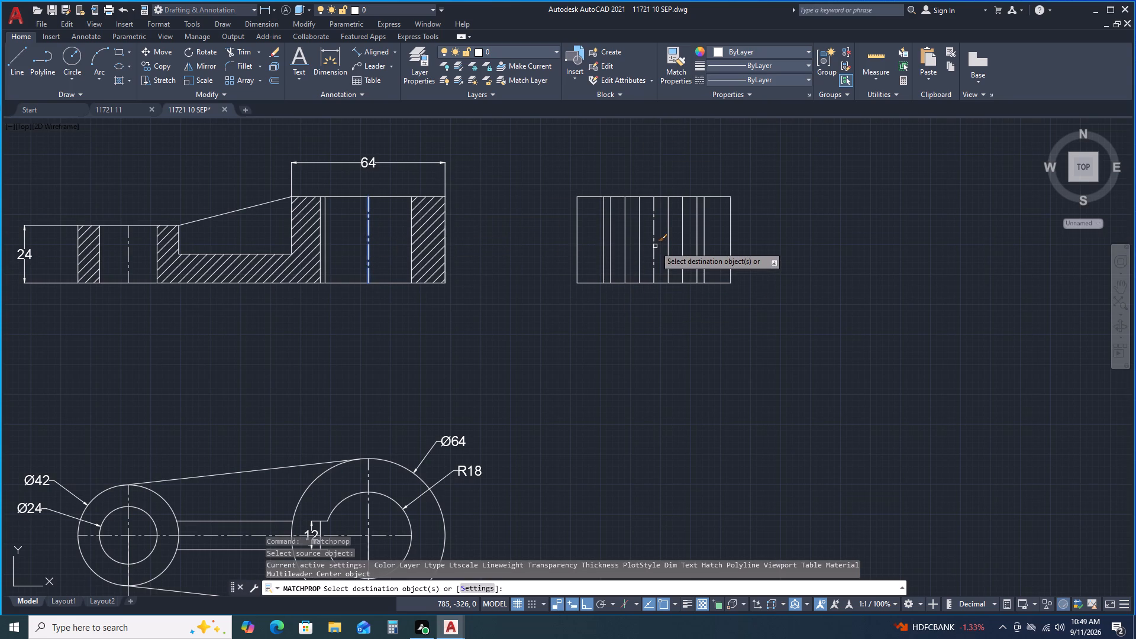
click(655, 246)
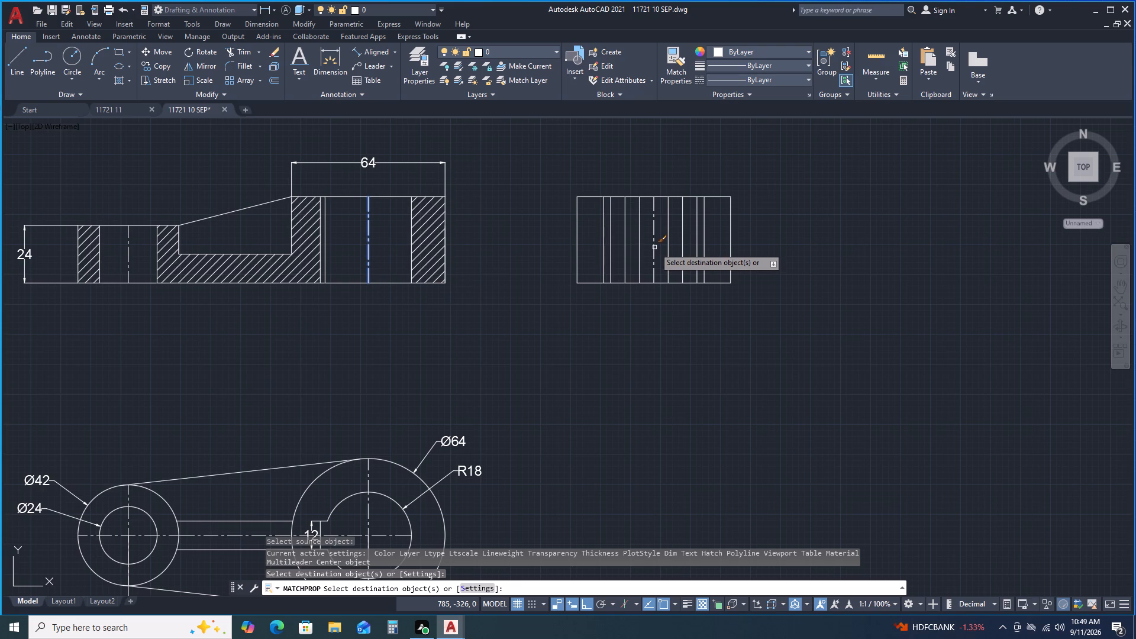
key(space)
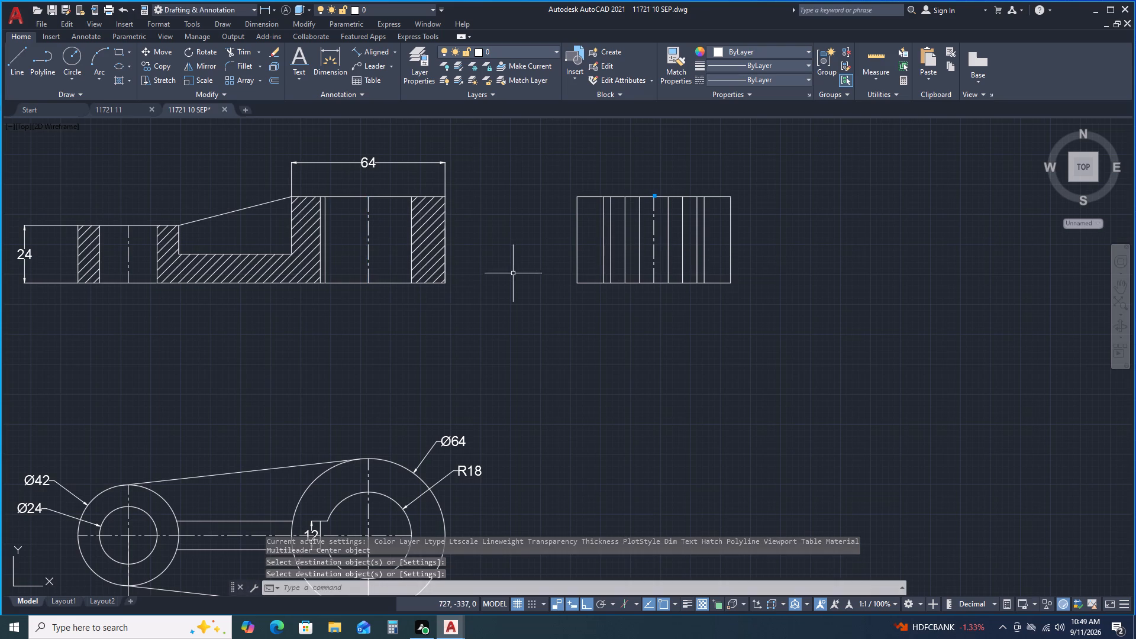
Draw a line about 42 long between the side view's two outermost offset lines, level with the small boss's top in the front view.
scroll(463, 348, down, 2)
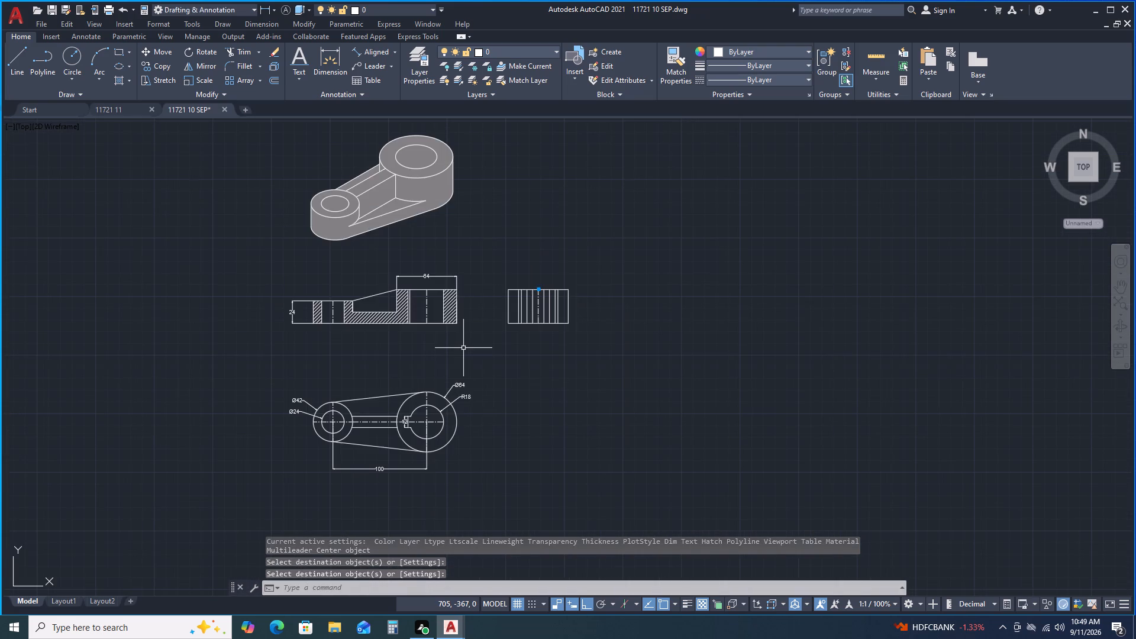
scroll(463, 353, up, 1)
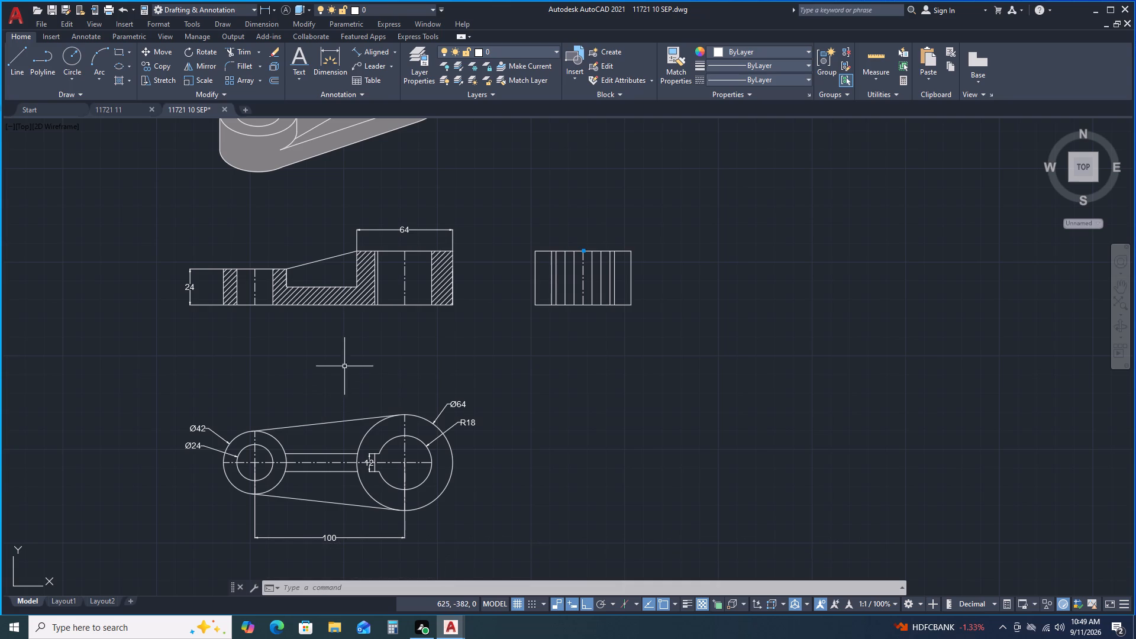
middle_drag(490, 205, 495, 279)
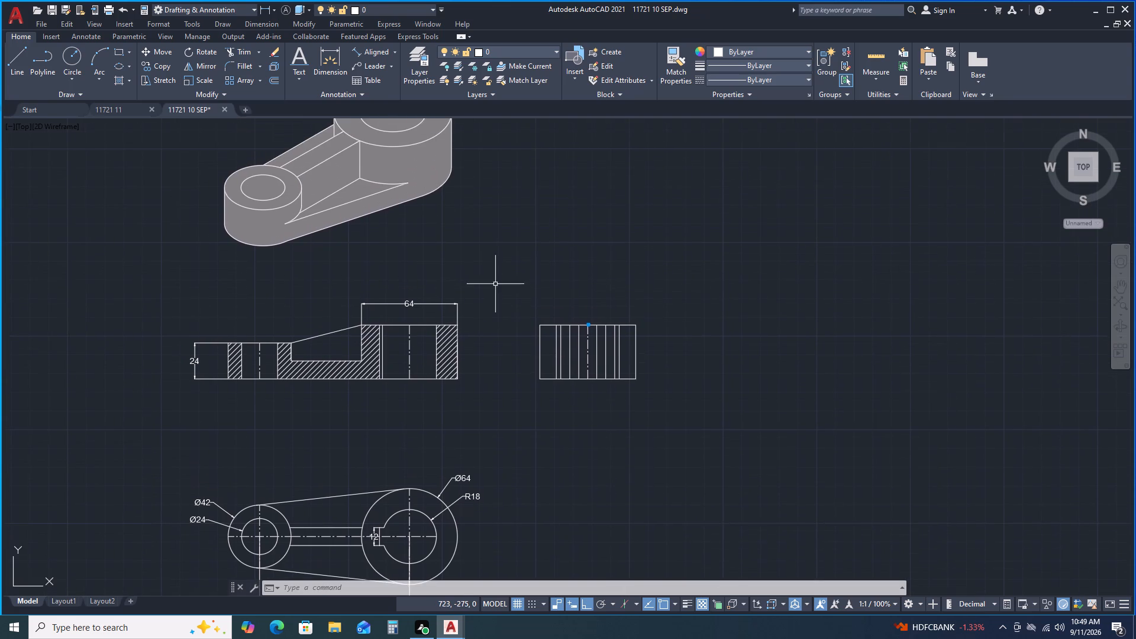
scroll(495, 295, down, 1)
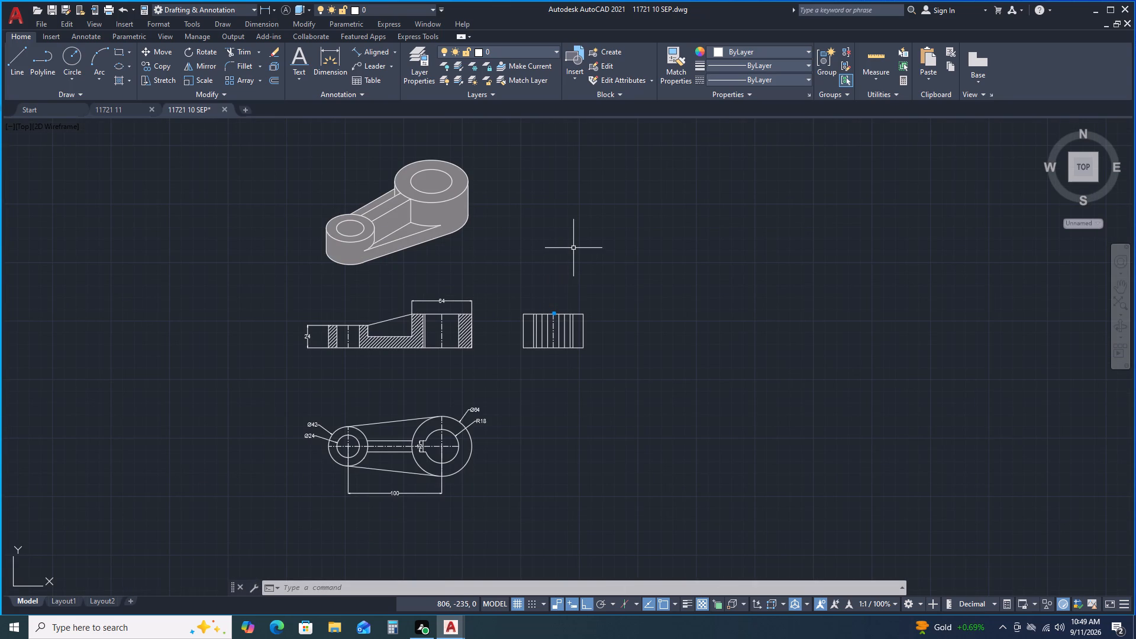
key(Escape)
scroll(573, 248, up, 2)
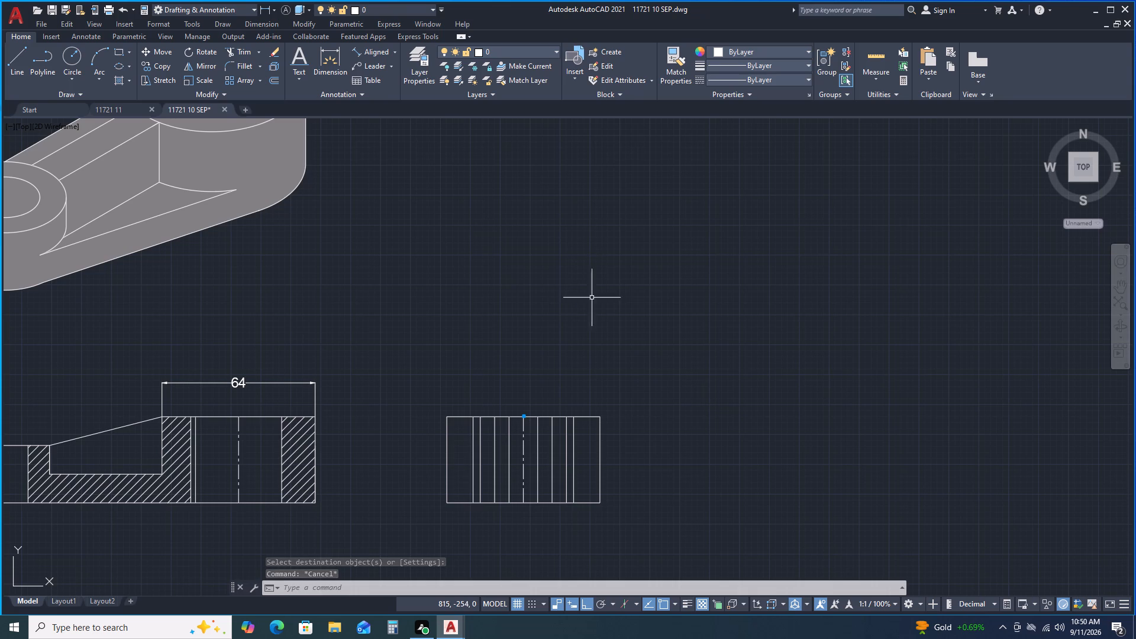
middle_drag(564, 399, 577, 225)
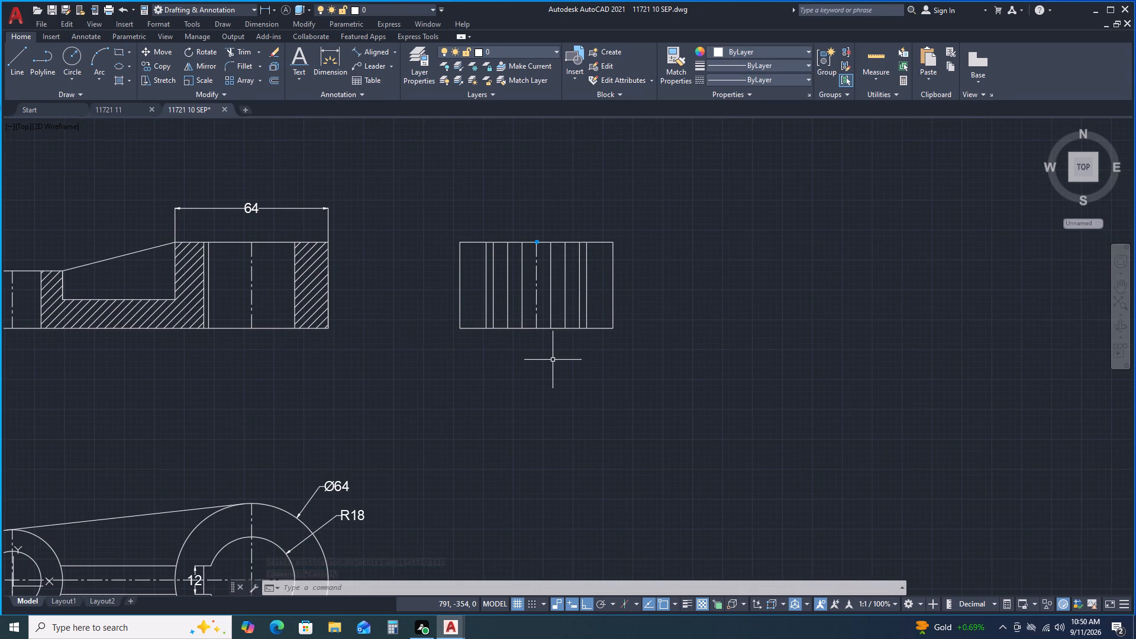
click(13, 64)
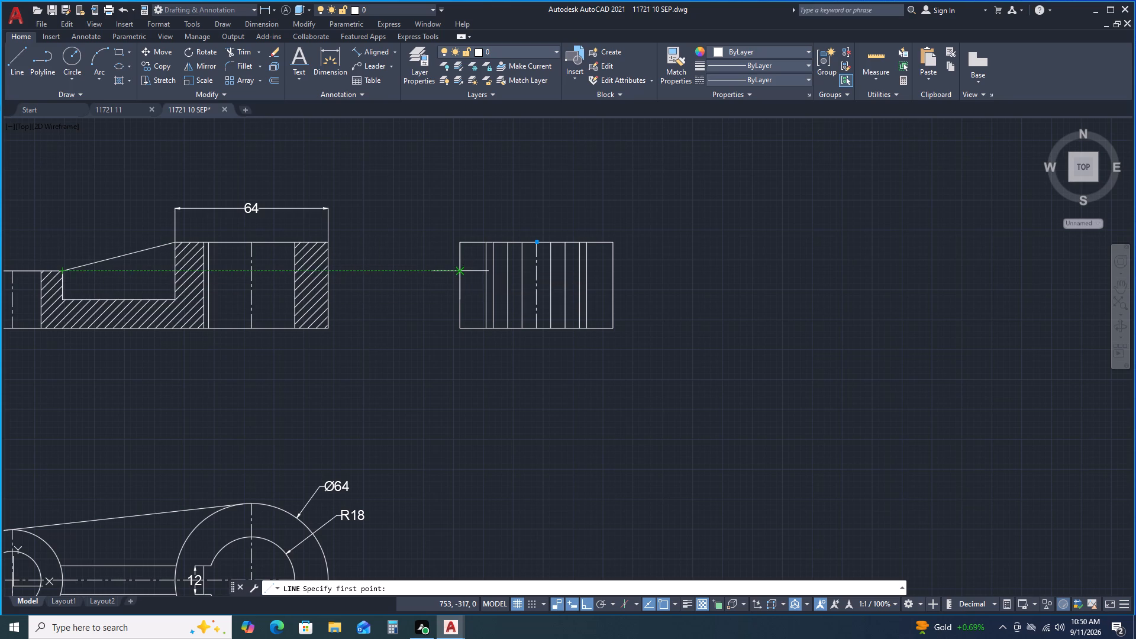
click(486, 269)
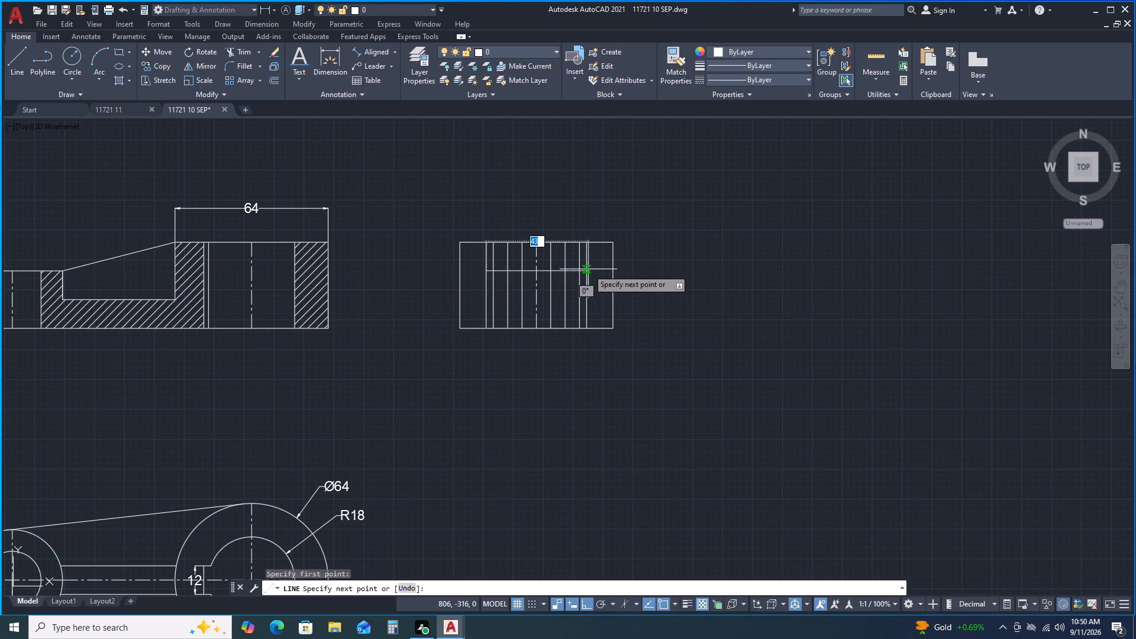
click(588, 269)
key(space)
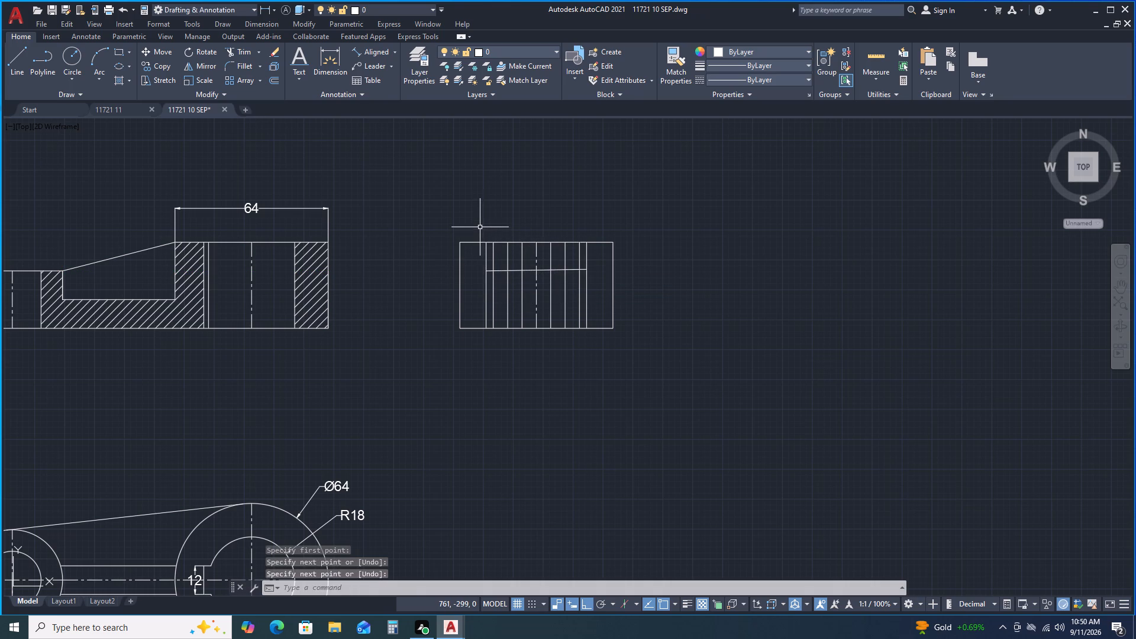
Trim the parts above the new cross line from the vertical lines 21 and 12 either side of the side view's centre line.
scroll(480, 227, up, 1)
click(237, 53)
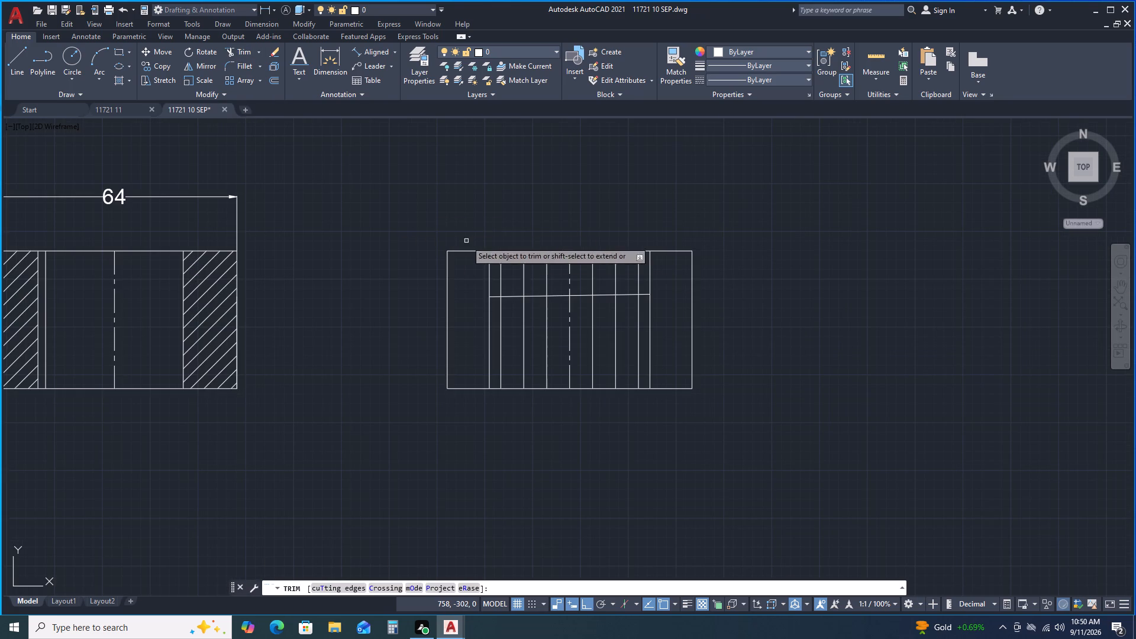
click(490, 275)
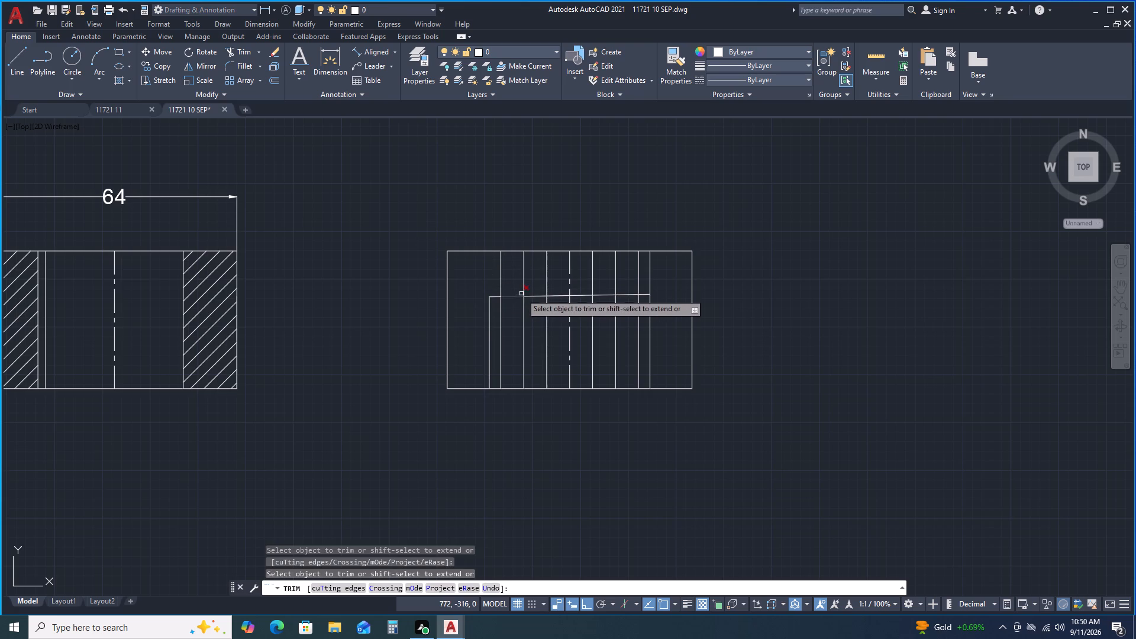
click(524, 283)
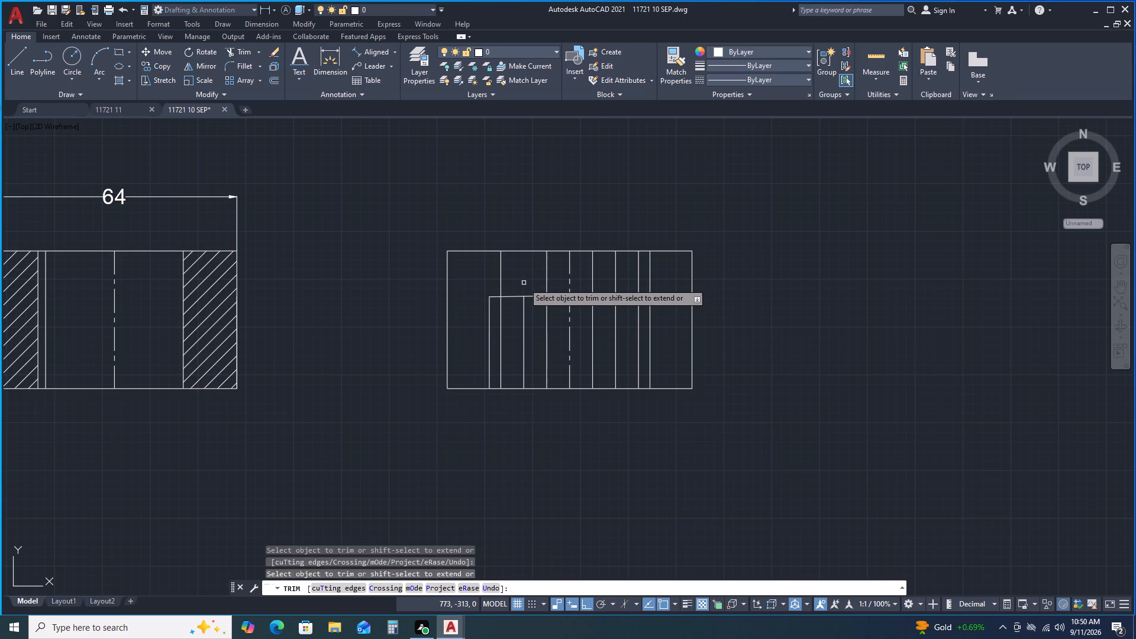
click(649, 276)
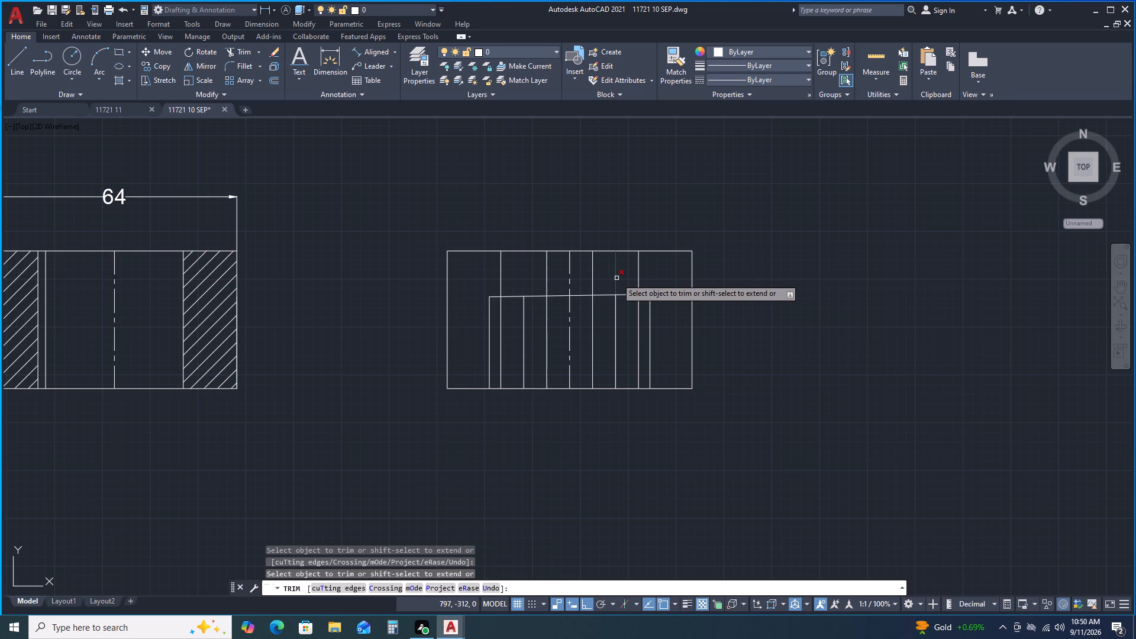
click(617, 278)
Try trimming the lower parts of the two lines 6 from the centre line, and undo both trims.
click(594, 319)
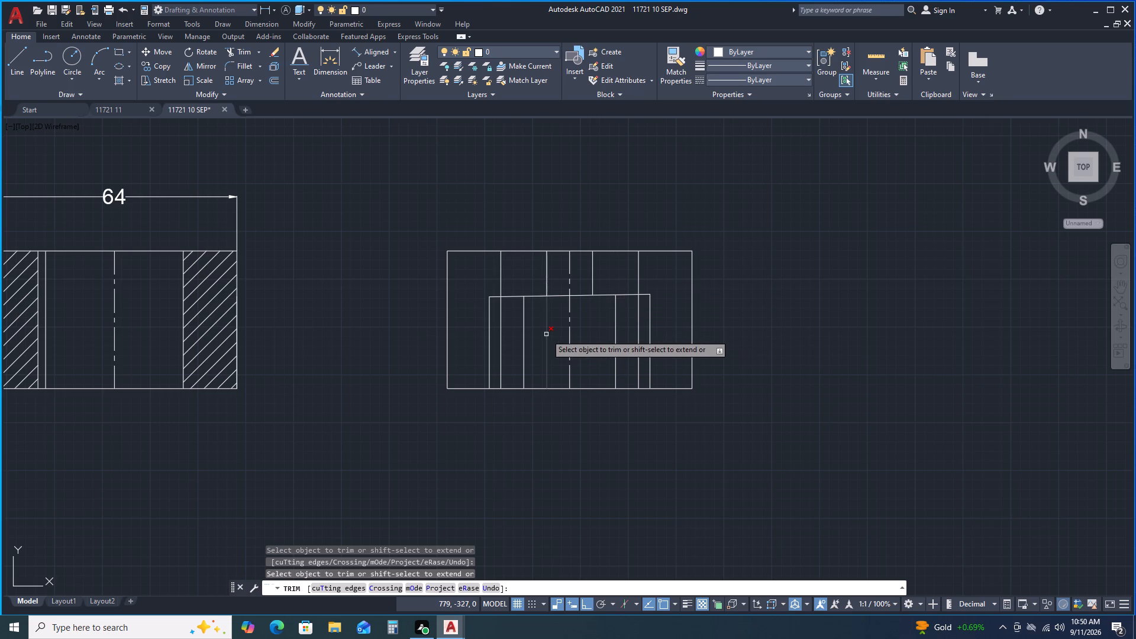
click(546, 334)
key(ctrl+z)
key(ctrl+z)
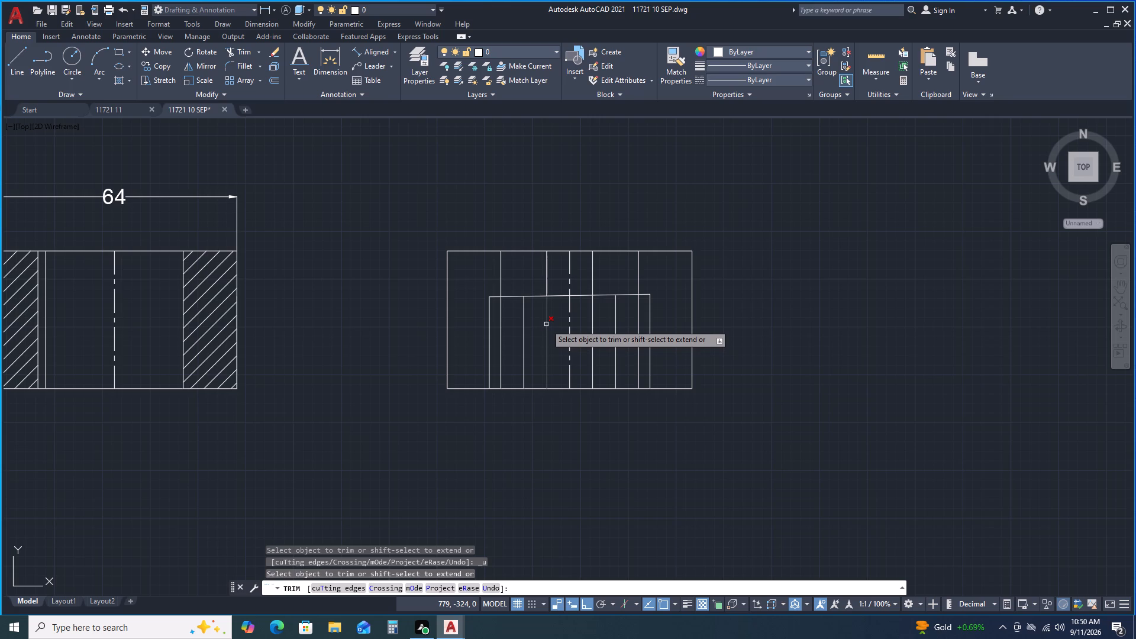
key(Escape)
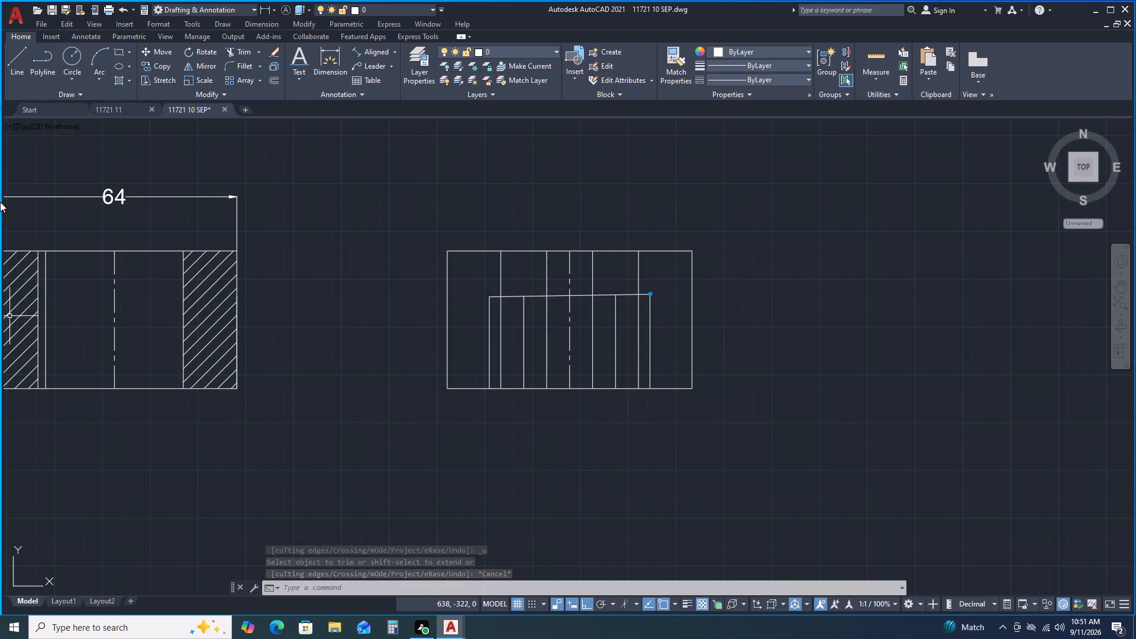
Draw the side view's left step: a line about 10 outward from the left outer offset line's midpoint, continued about 12 down to the base.
click(15, 62)
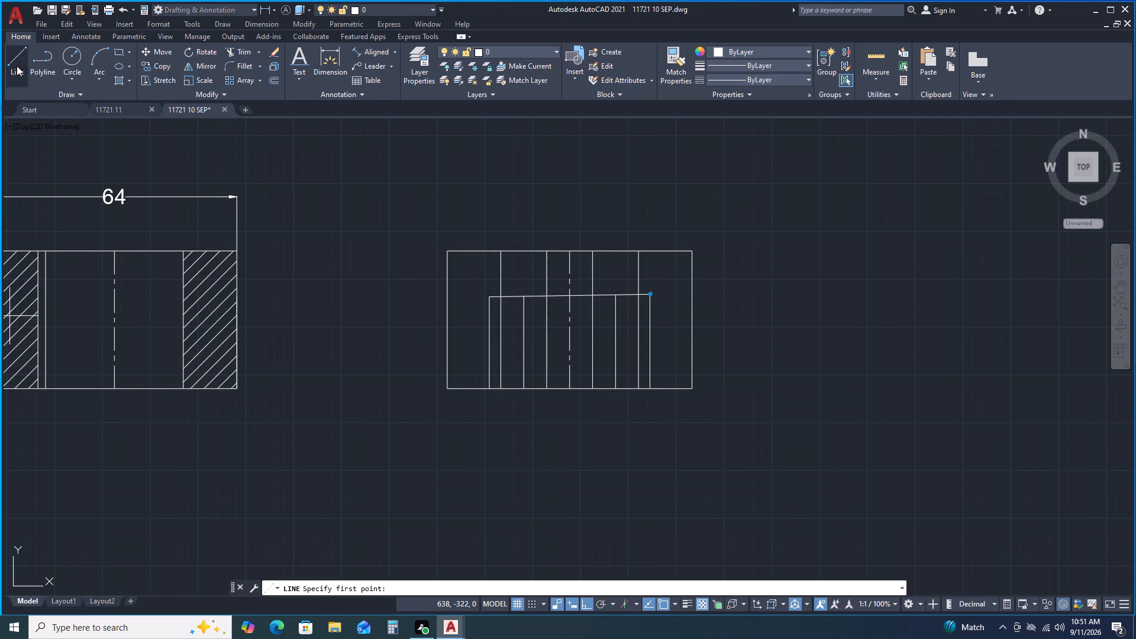
scroll(106, 476, down, 1)
middle_drag(159, 479, 344, 463)
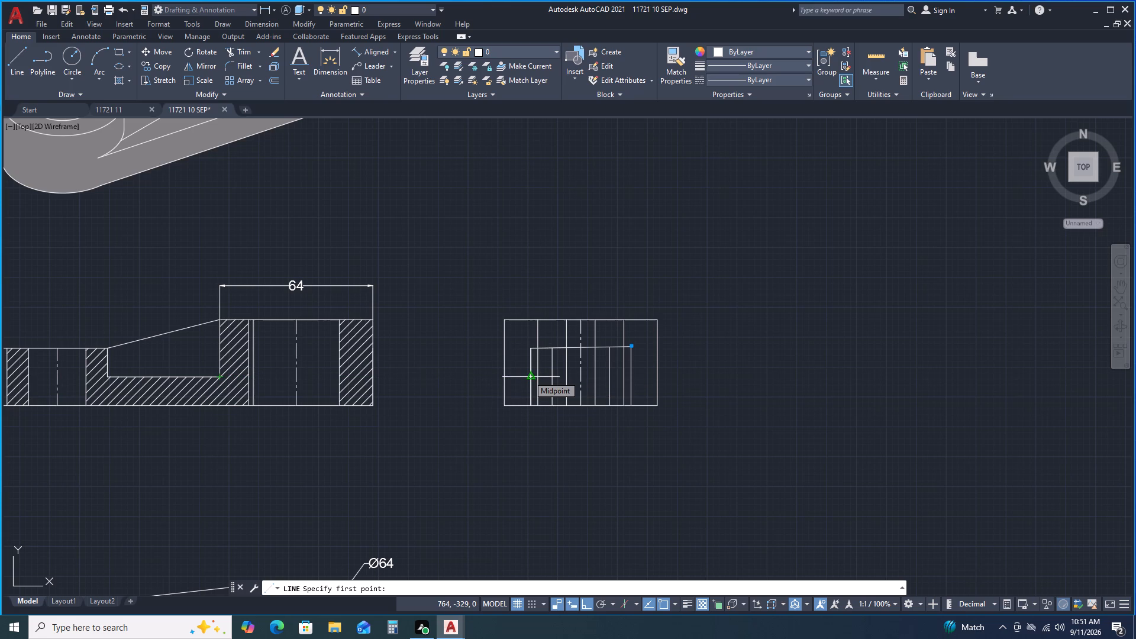
scroll(528, 376, up, 1)
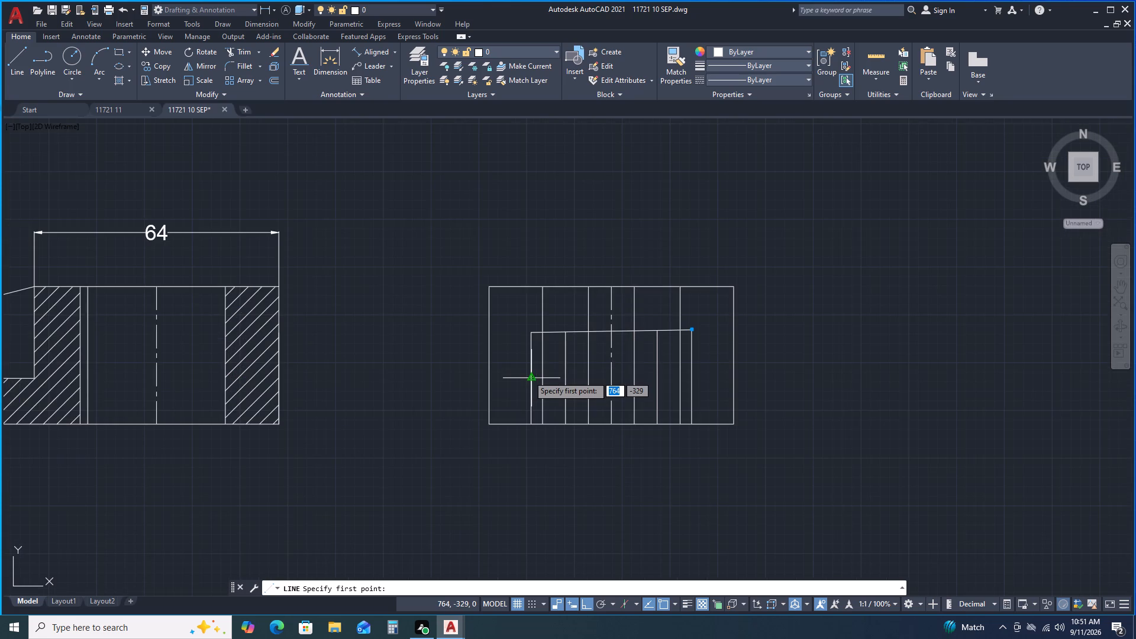
scroll(530, 376, up, 1)
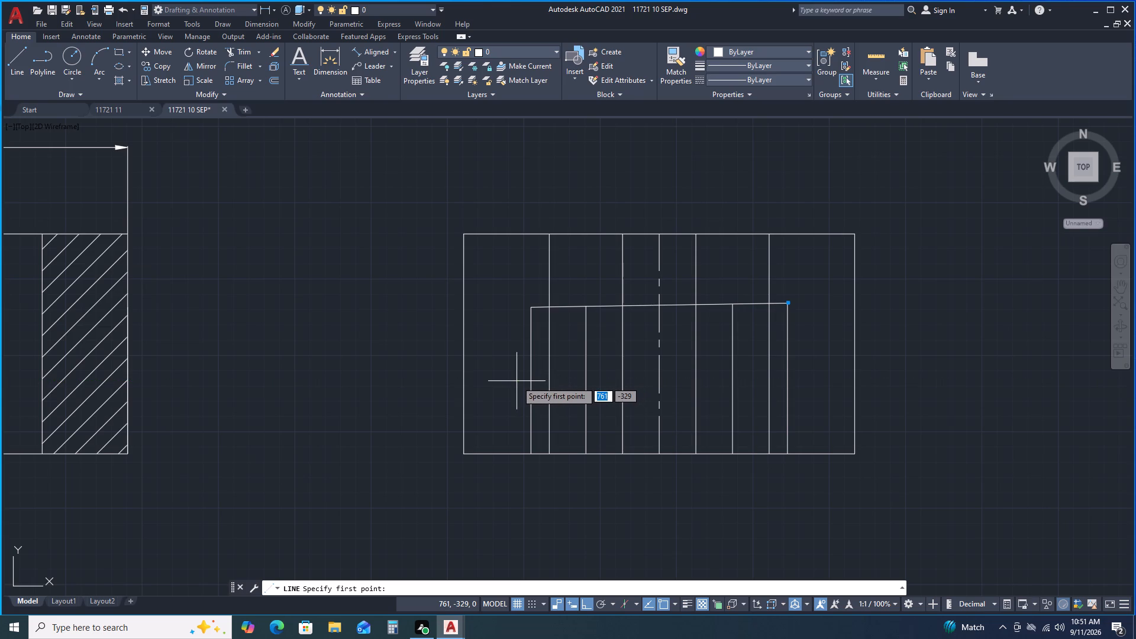
click(533, 379)
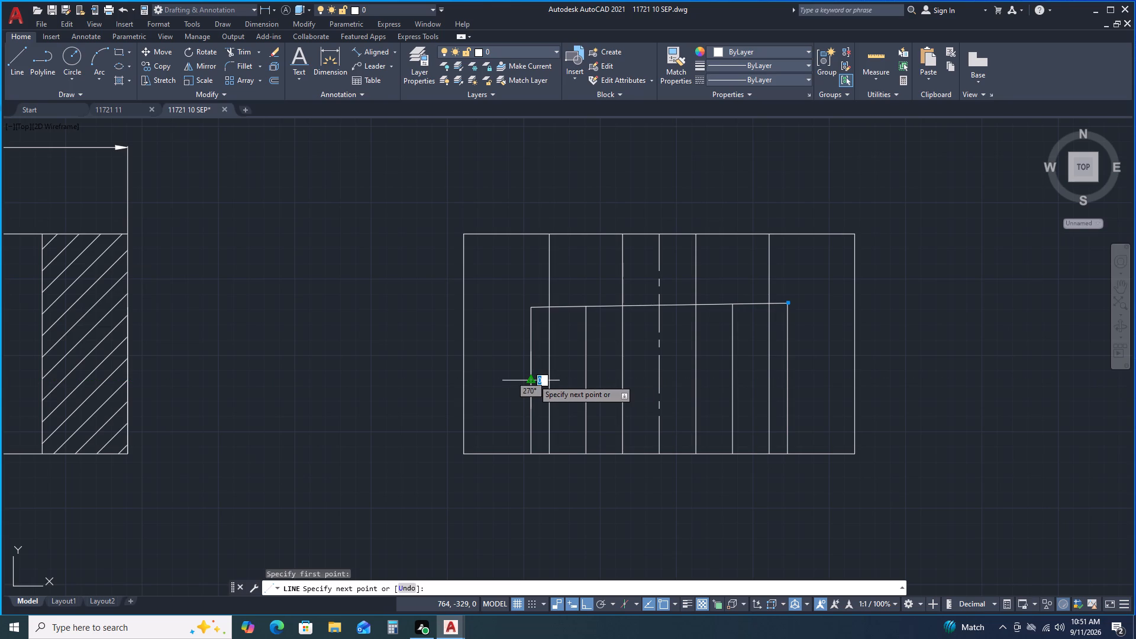
click(467, 379)
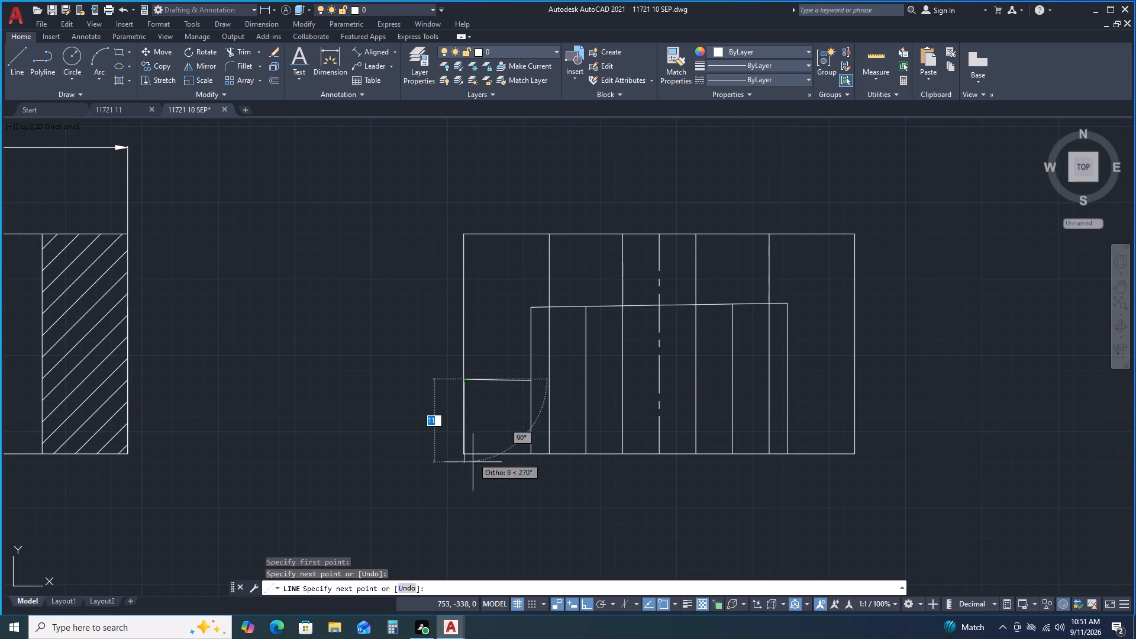
scroll(467, 438, up, 1)
scroll(467, 426, down, 1)
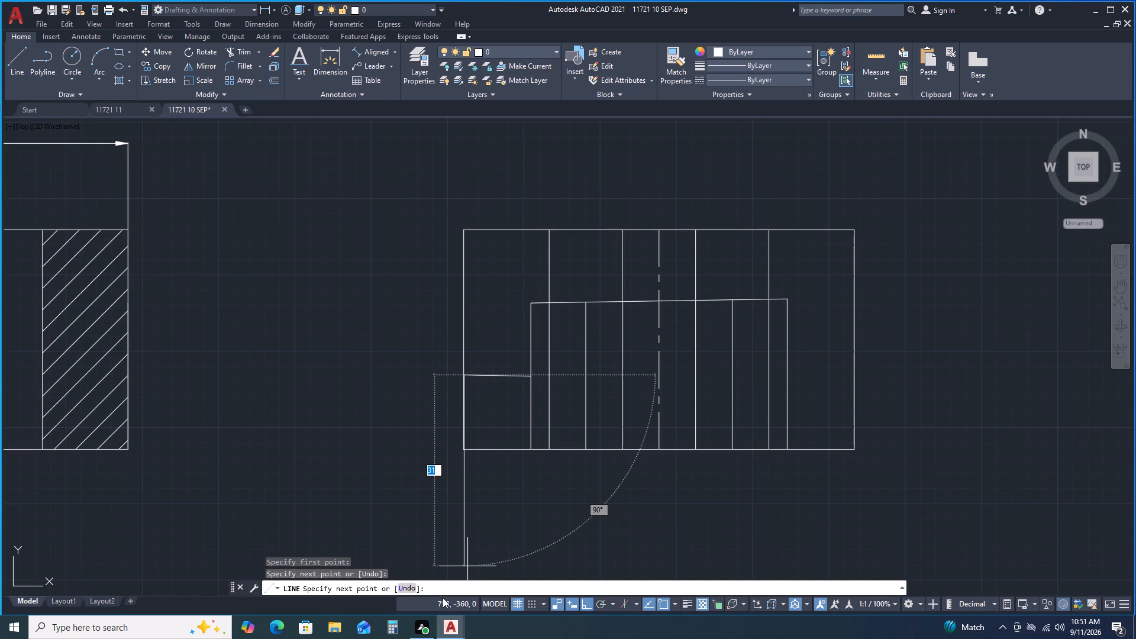
click(408, 587)
scroll(472, 379, up, 1)
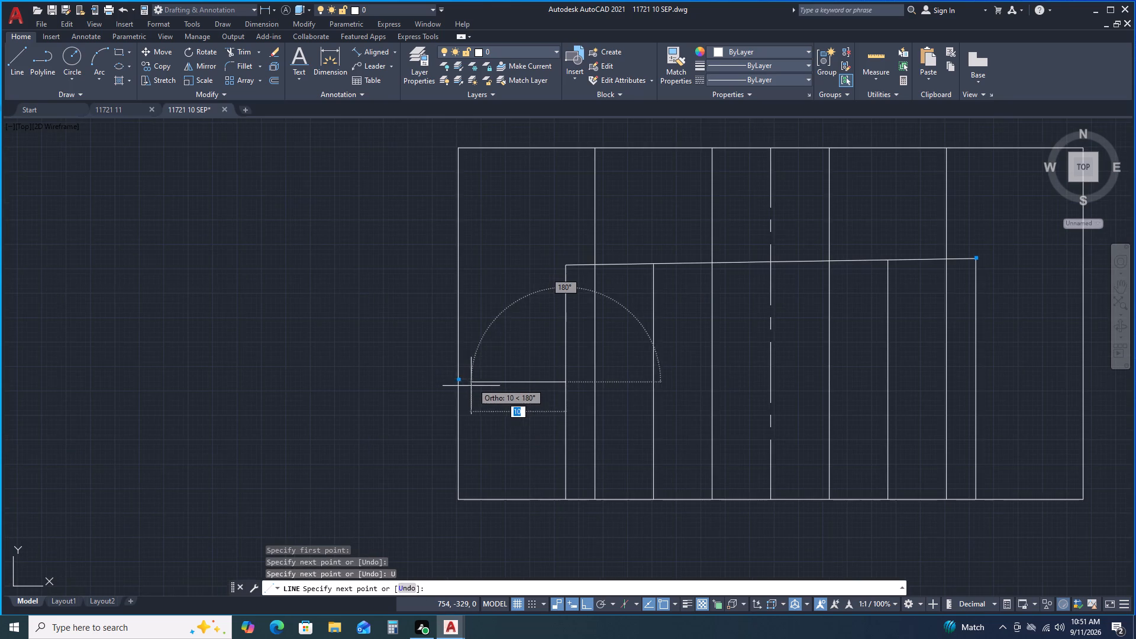
scroll(469, 390, up, 2)
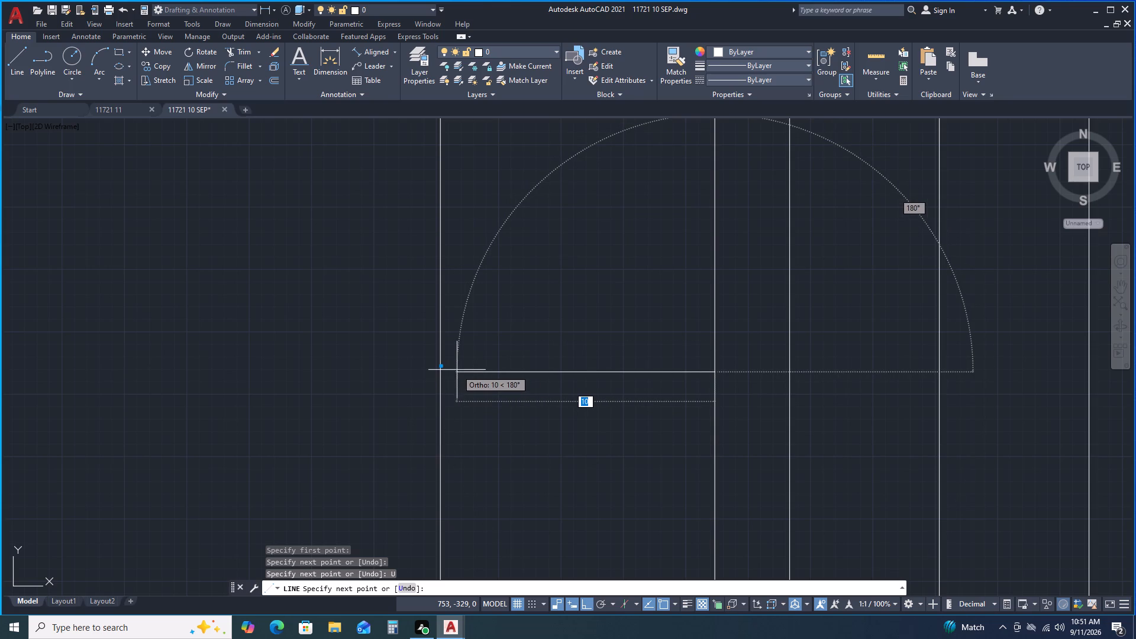
click(453, 373)
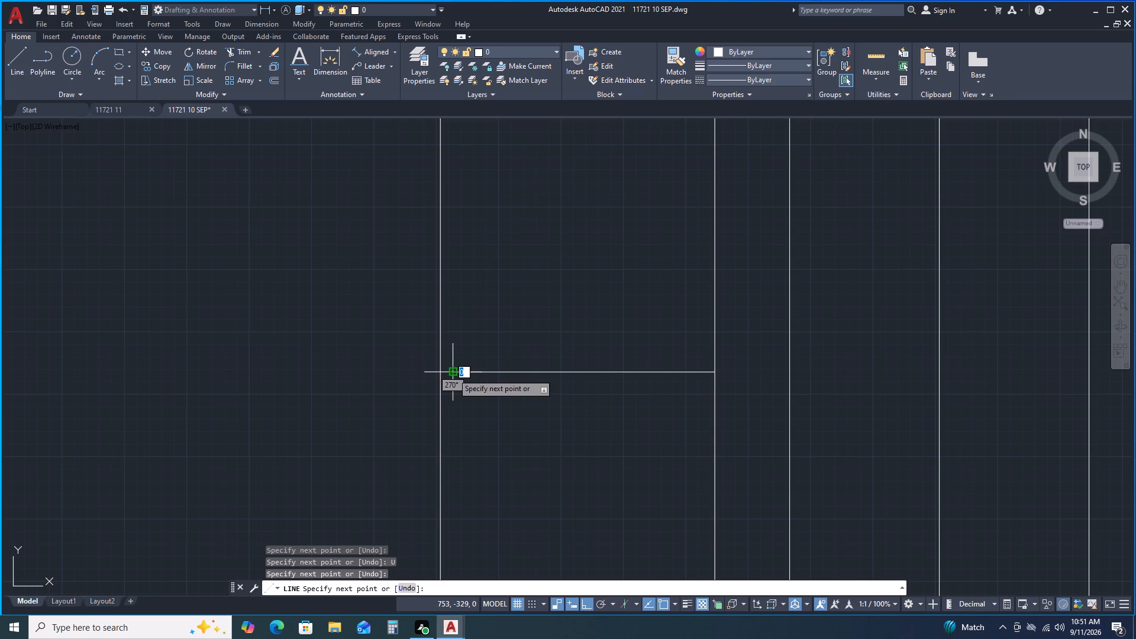
scroll(453, 373, down, 2)
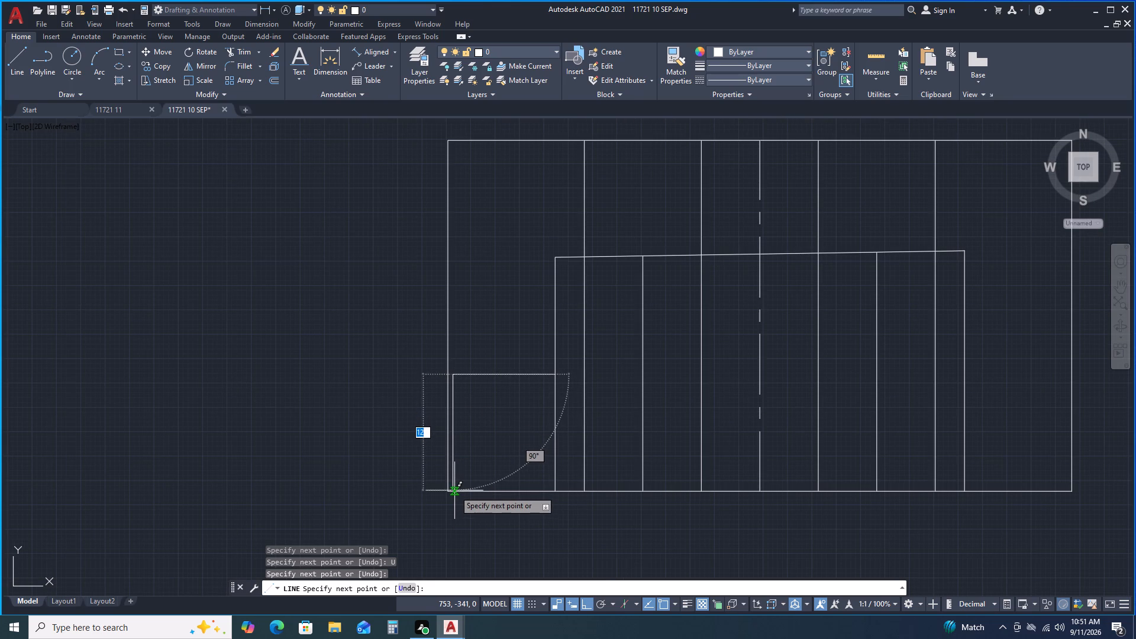
click(454, 490)
key(space)
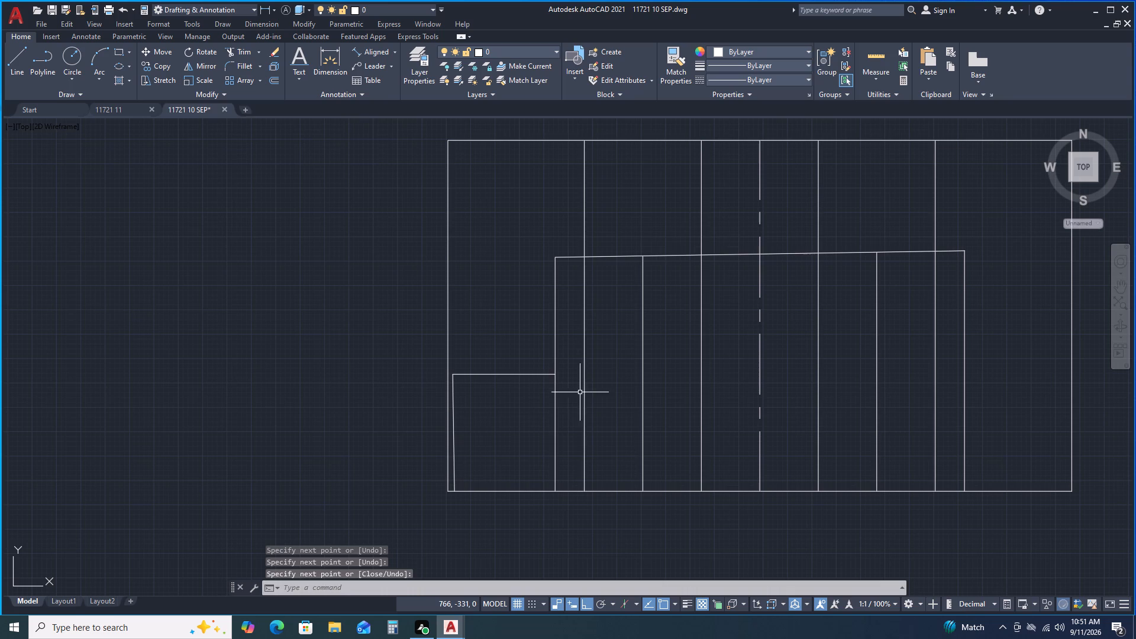
Draw the matching right step: a line about 10 outward from the right outer offset line, continued about 12 down to the base.
key(space)
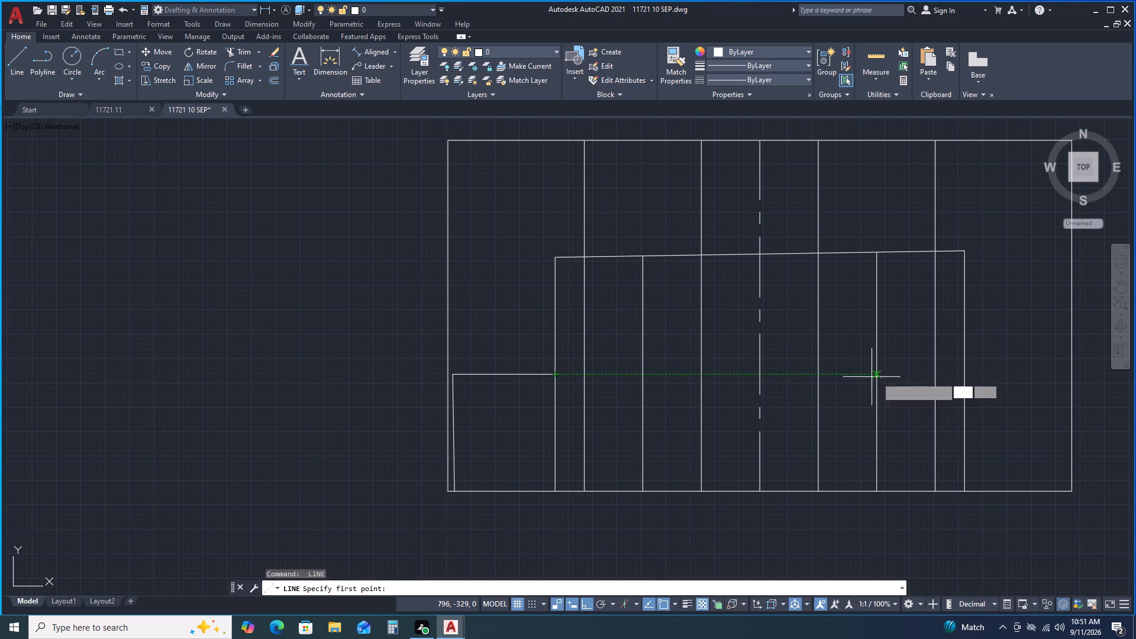
click(968, 376)
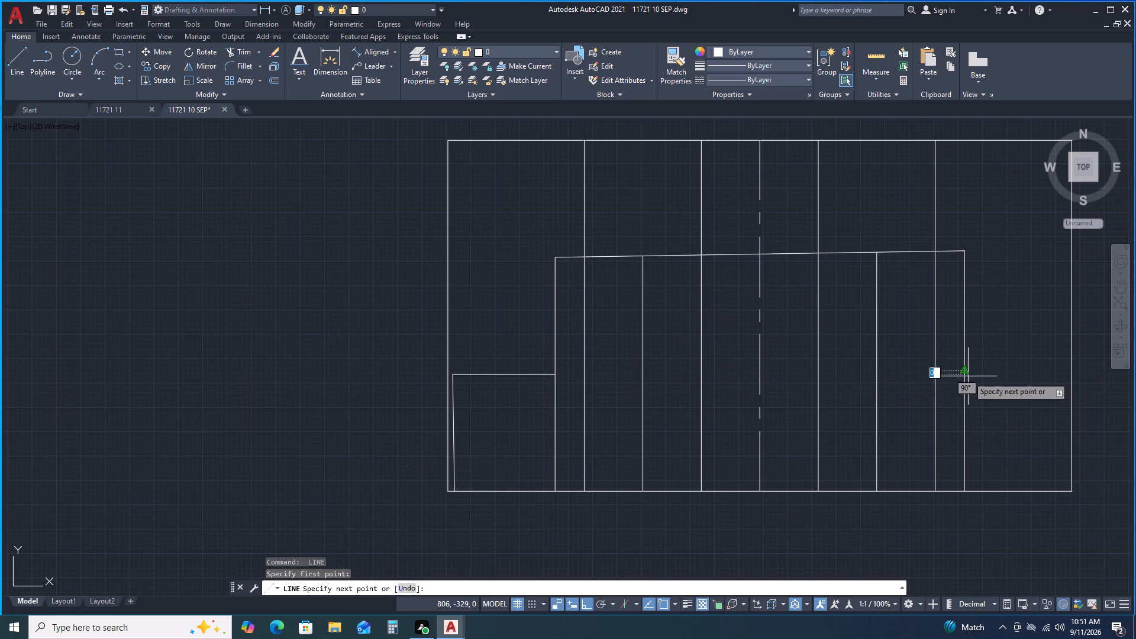
middle_drag(1089, 408, 729, 347)
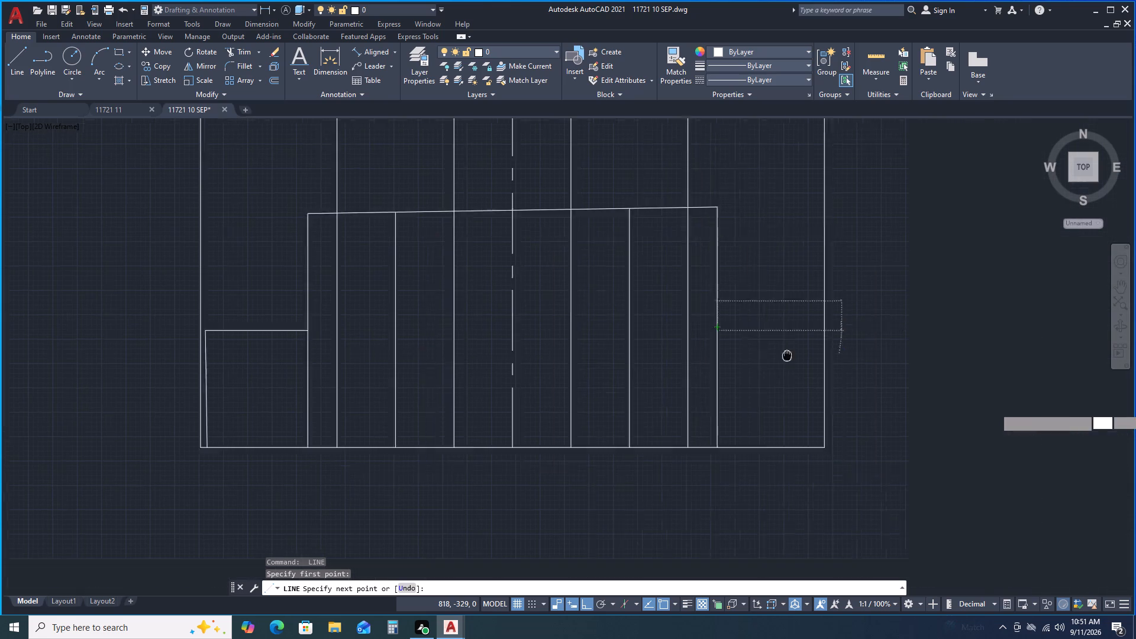
middle_drag(729, 347, 725, 346)
scroll(695, 311, up, 2)
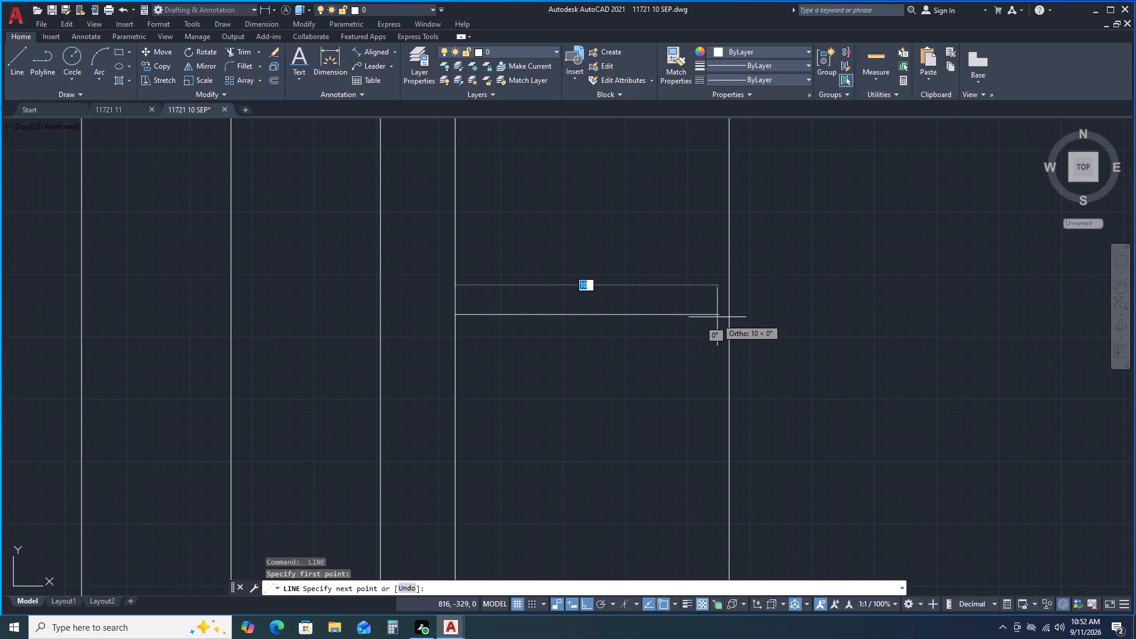
click(717, 317)
middle_drag(699, 463, 699, 456)
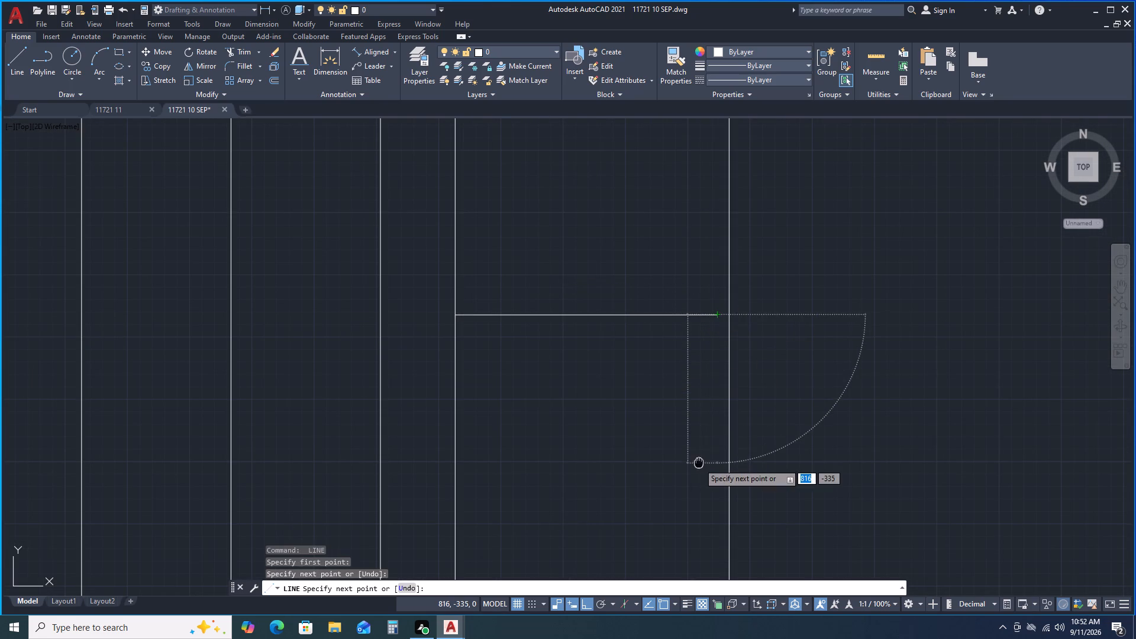
middle_drag(699, 456, 710, 227)
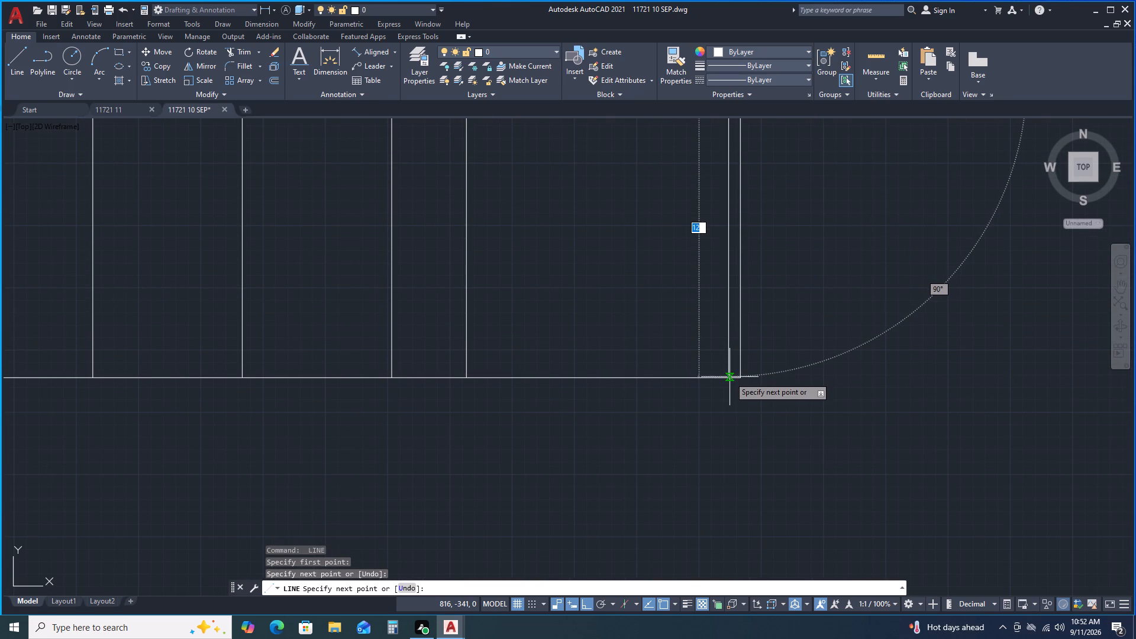
click(729, 378)
key(space)
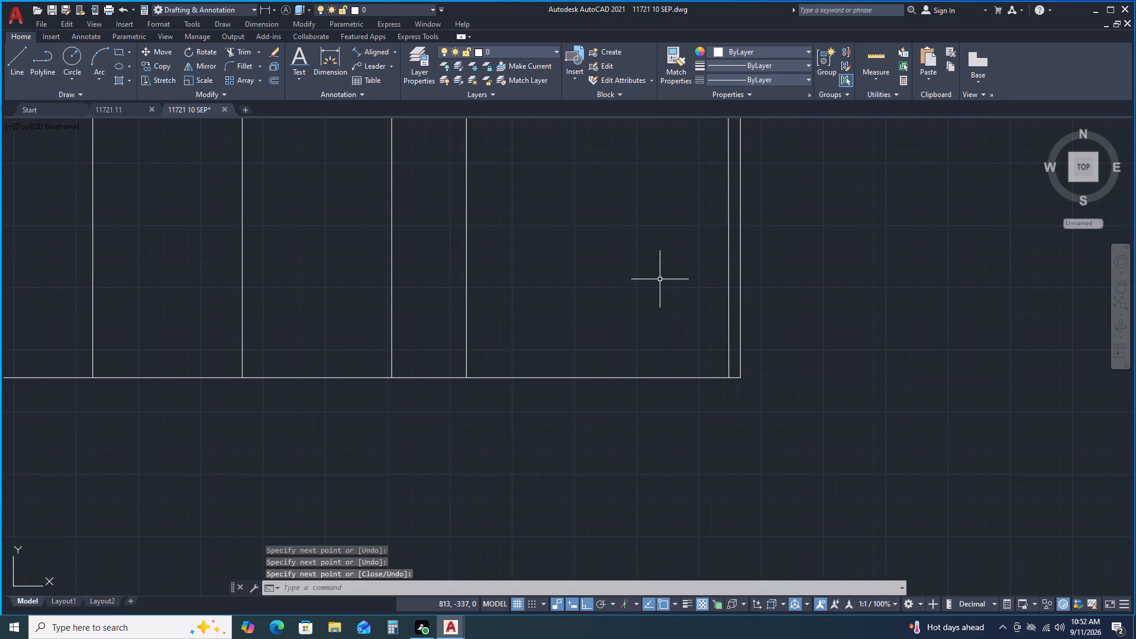
Draw a line about 15 long from the left step's inner top end to the vertical line 6 left of the centre line.
scroll(588, 206, down, 1)
middle_drag(588, 206, 732, 289)
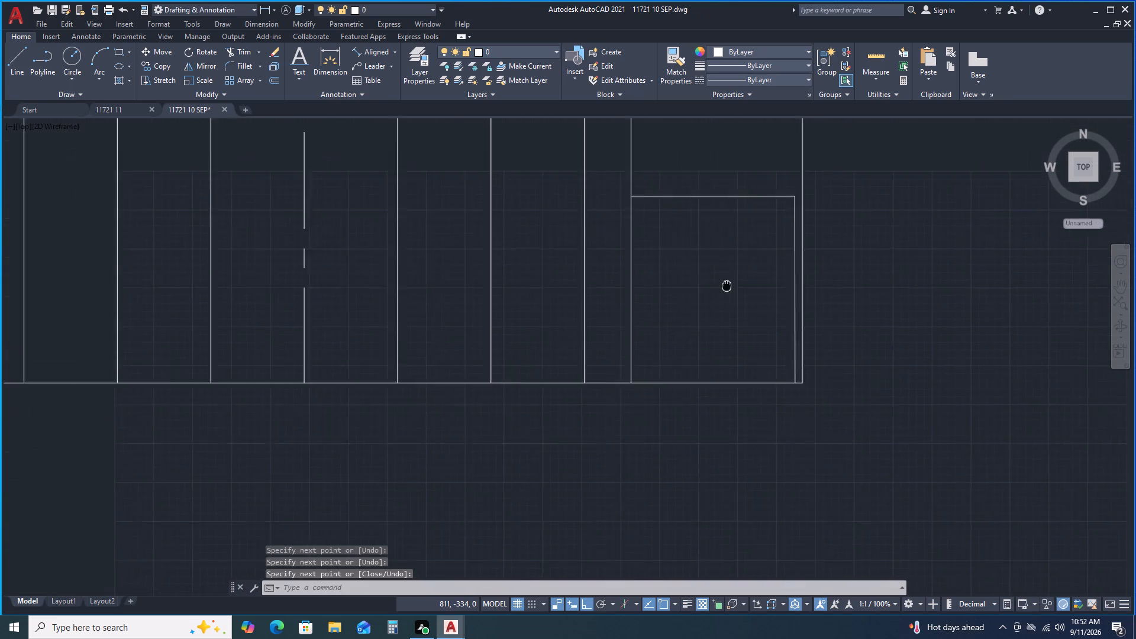
scroll(735, 295, down, 2)
middle_drag(724, 214, 731, 289)
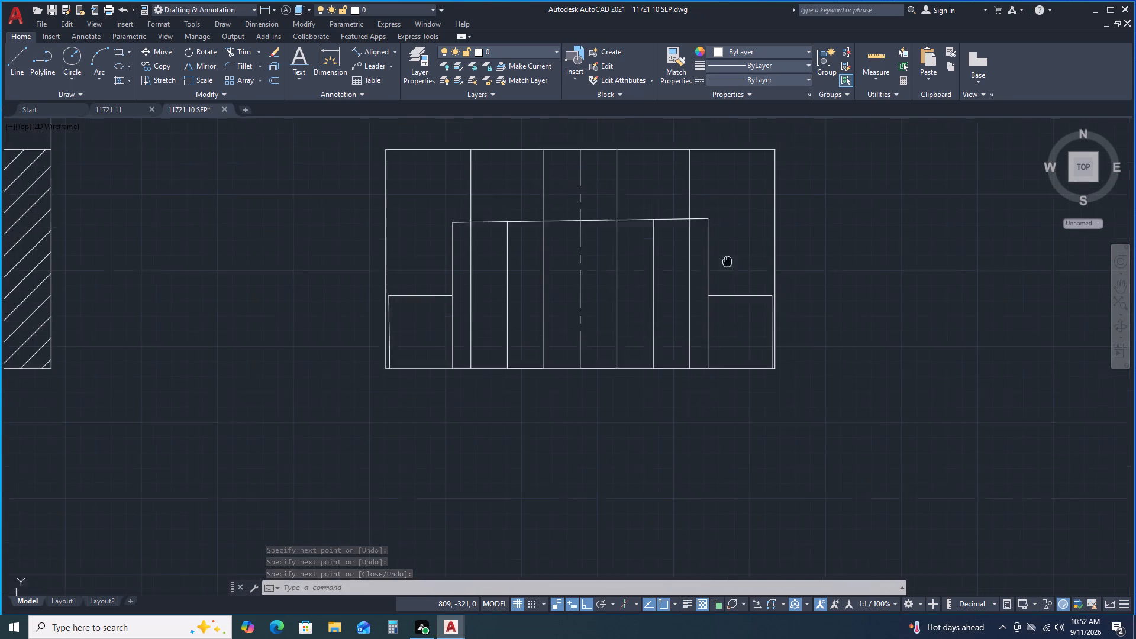
middle_drag(731, 289, 731, 298)
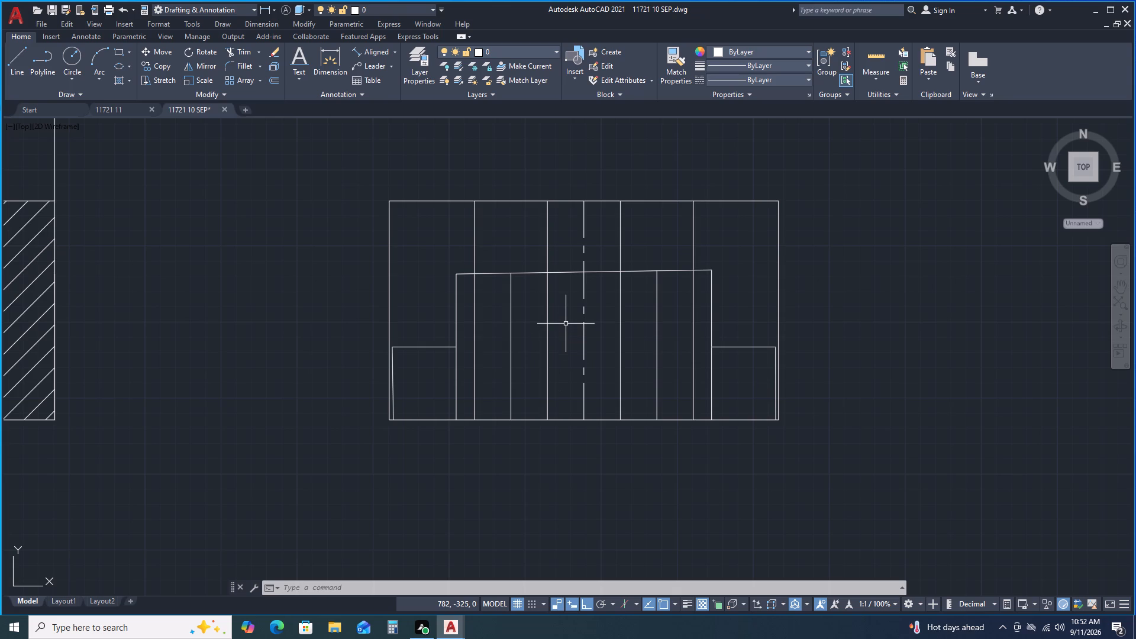
scroll(567, 317, down, 1)
scroll(528, 338, up, 1)
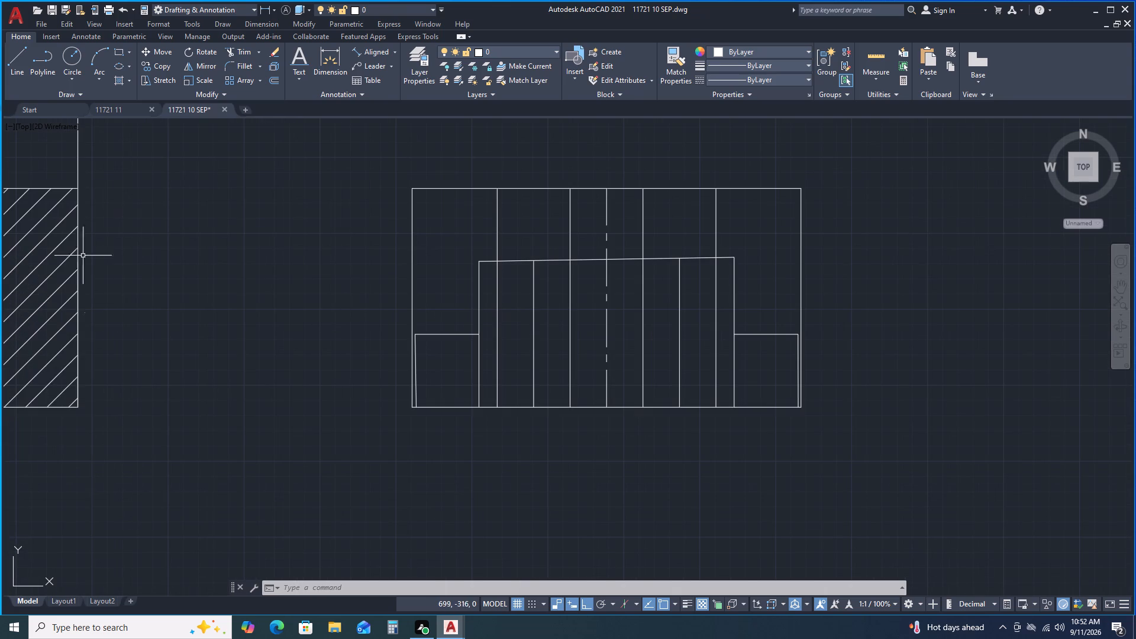
click(21, 62)
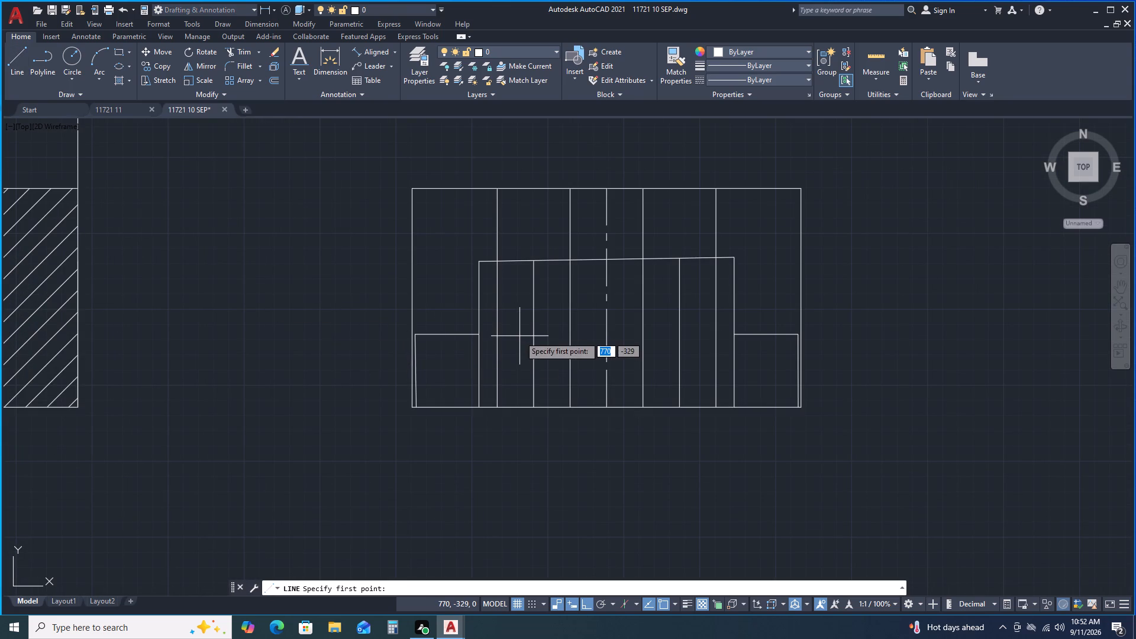
scroll(519, 336, up, 1)
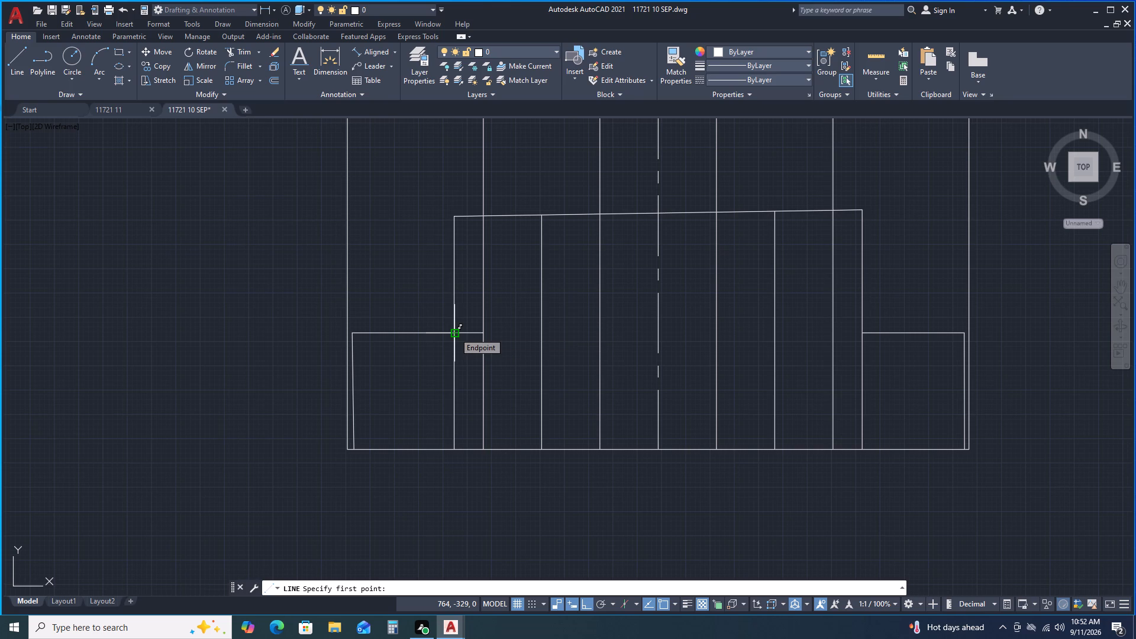
click(454, 333)
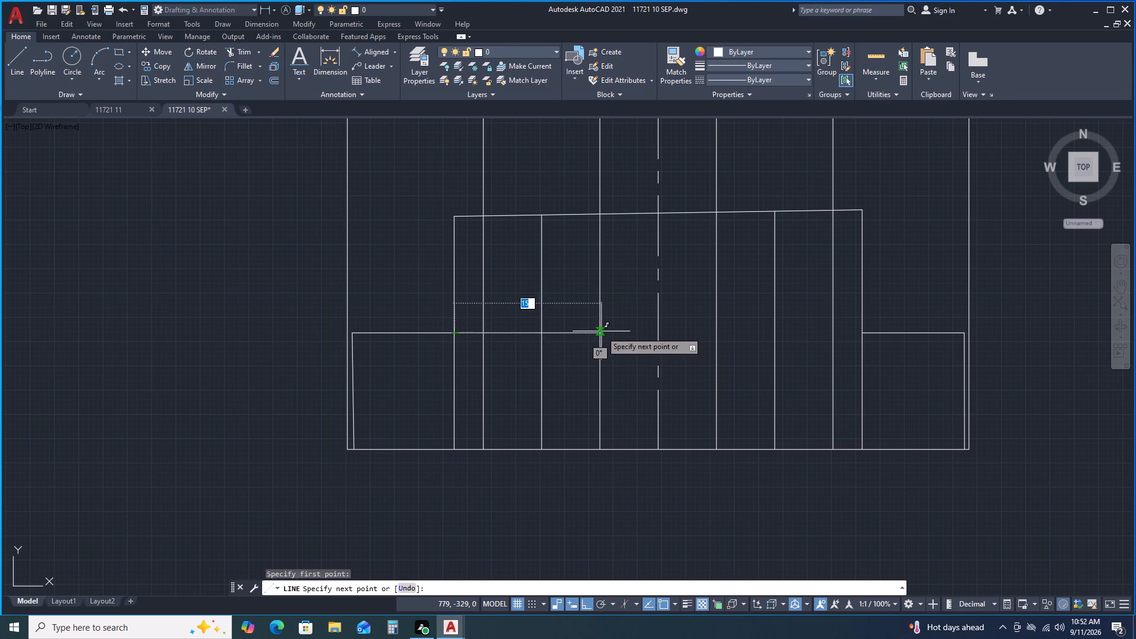
click(601, 331)
key(space)
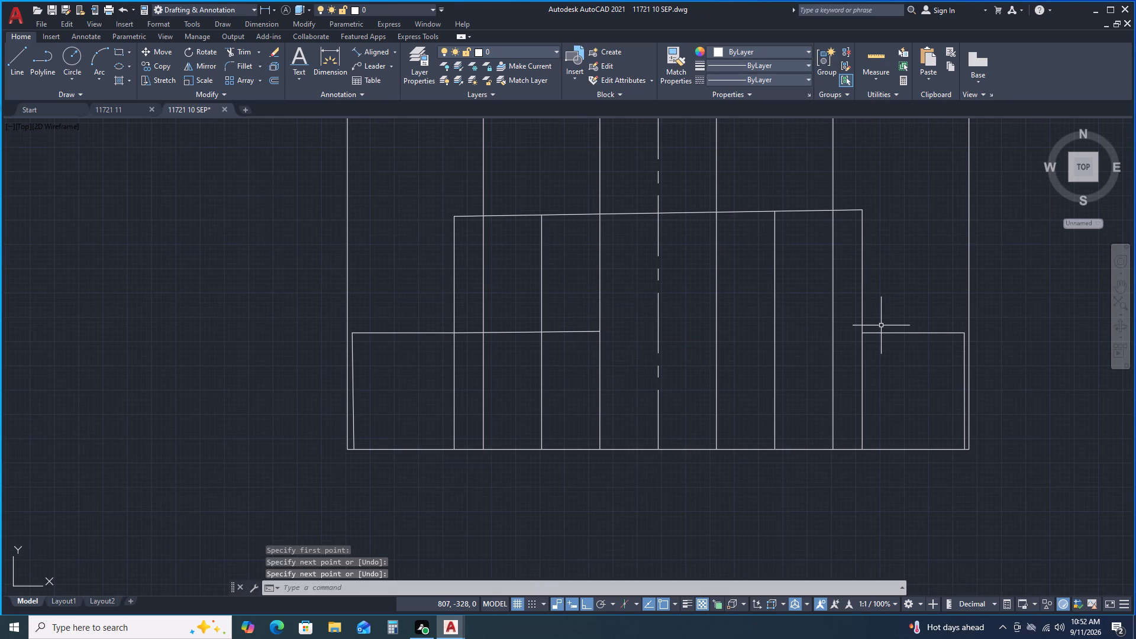
Draw a horizontal line about 15 long from the right step's inner top end to the vertical line 6 right of the centre line.
key(space)
click(862, 333)
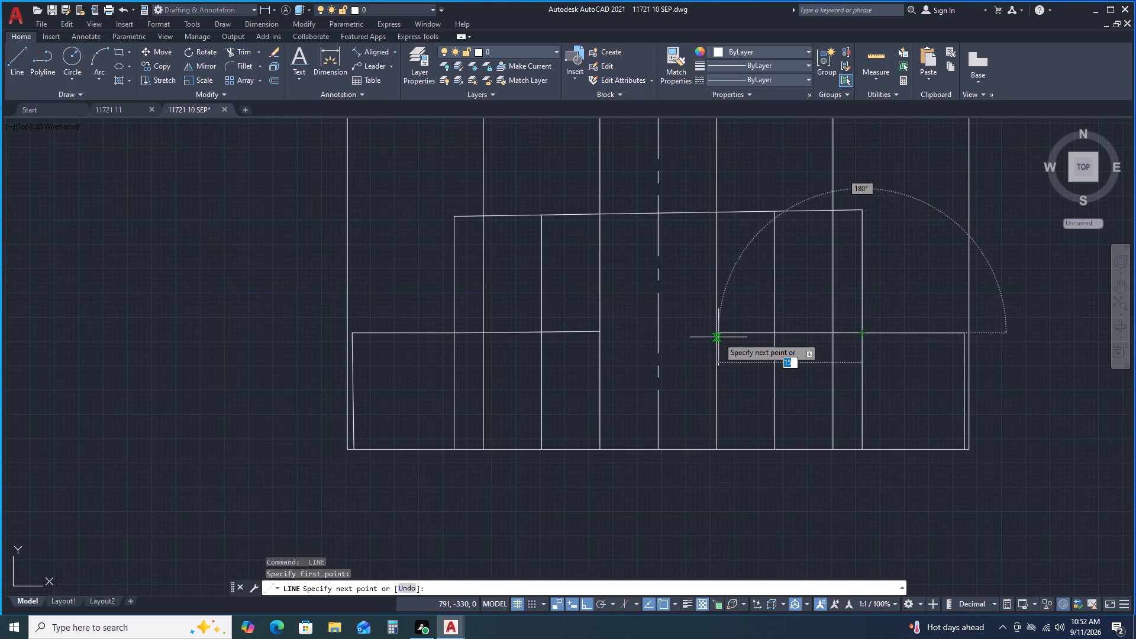
click(716, 337)
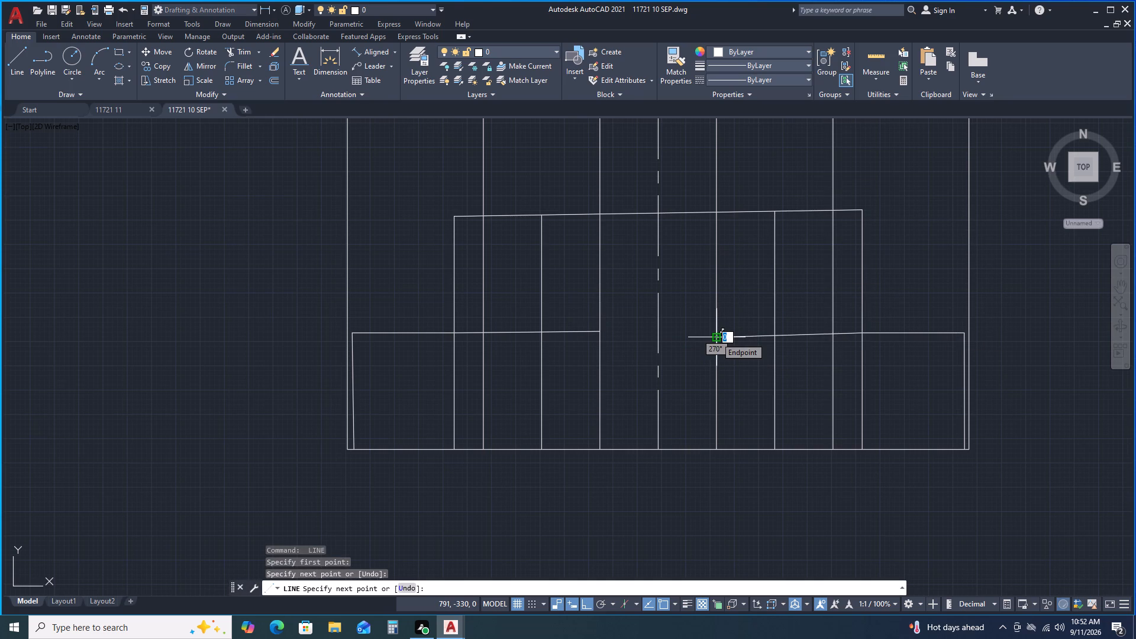
click(406, 583)
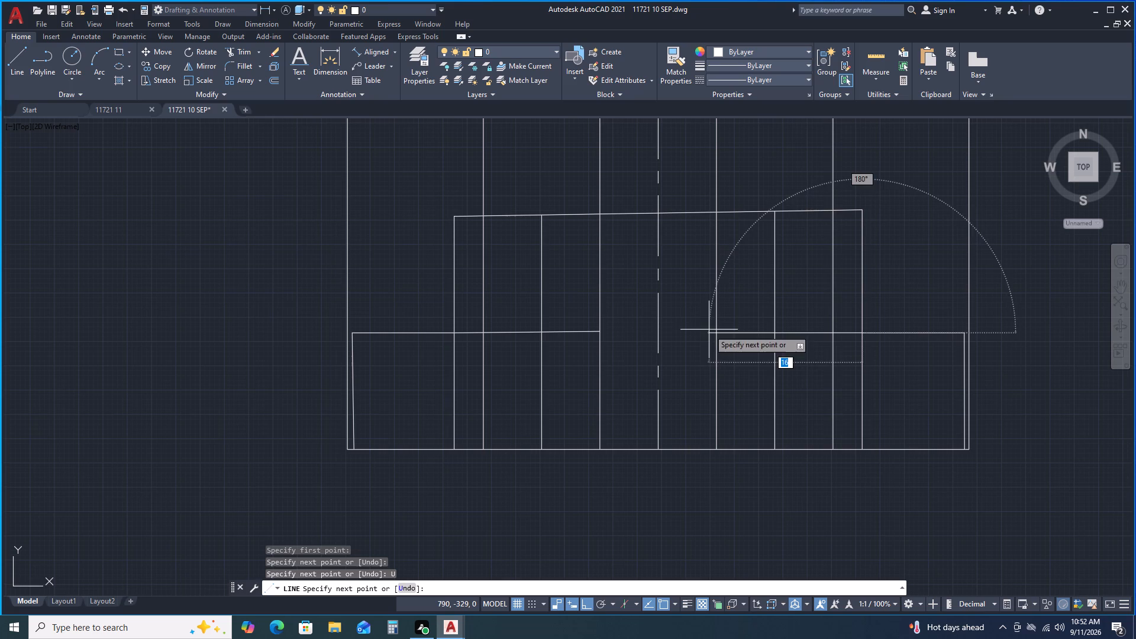
click(715, 333)
key(space)
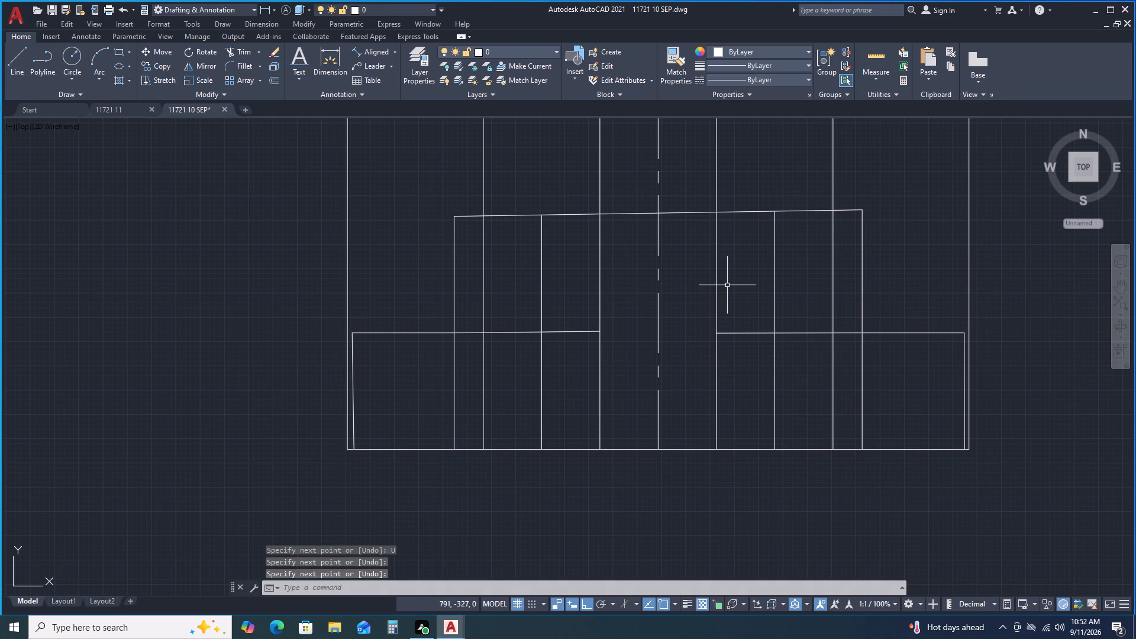
Examine the side view's stepped lines up close and then its placement beside the front and top views.
scroll(732, 270, down, 1)
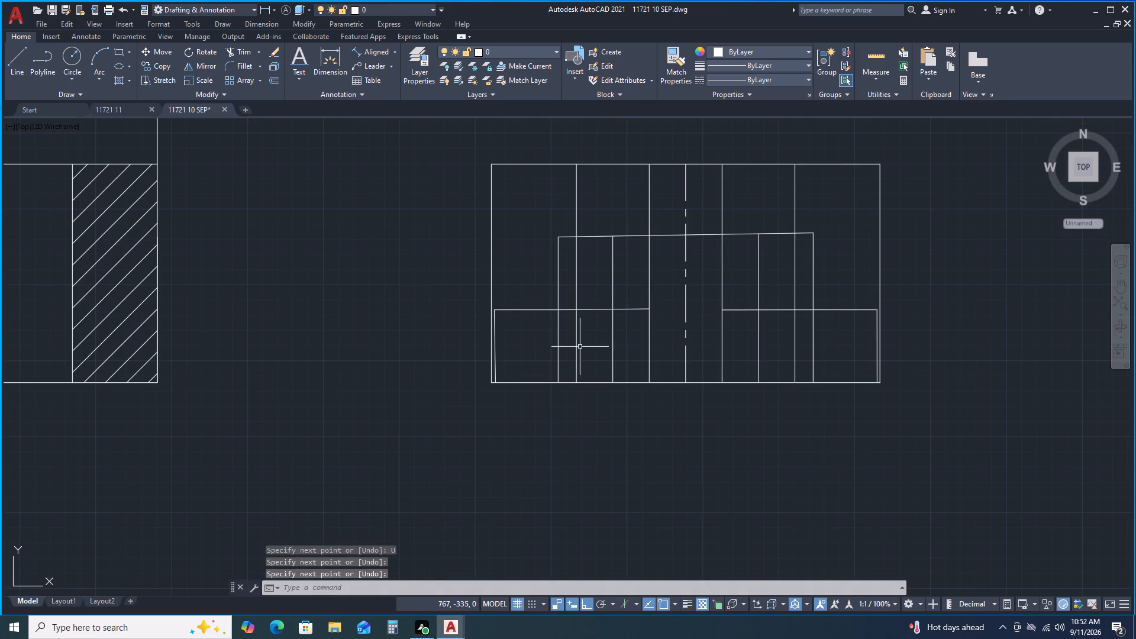
scroll(577, 346, up, 1)
scroll(577, 338, down, 1)
scroll(578, 337, up, 1)
scroll(628, 292, up, 3)
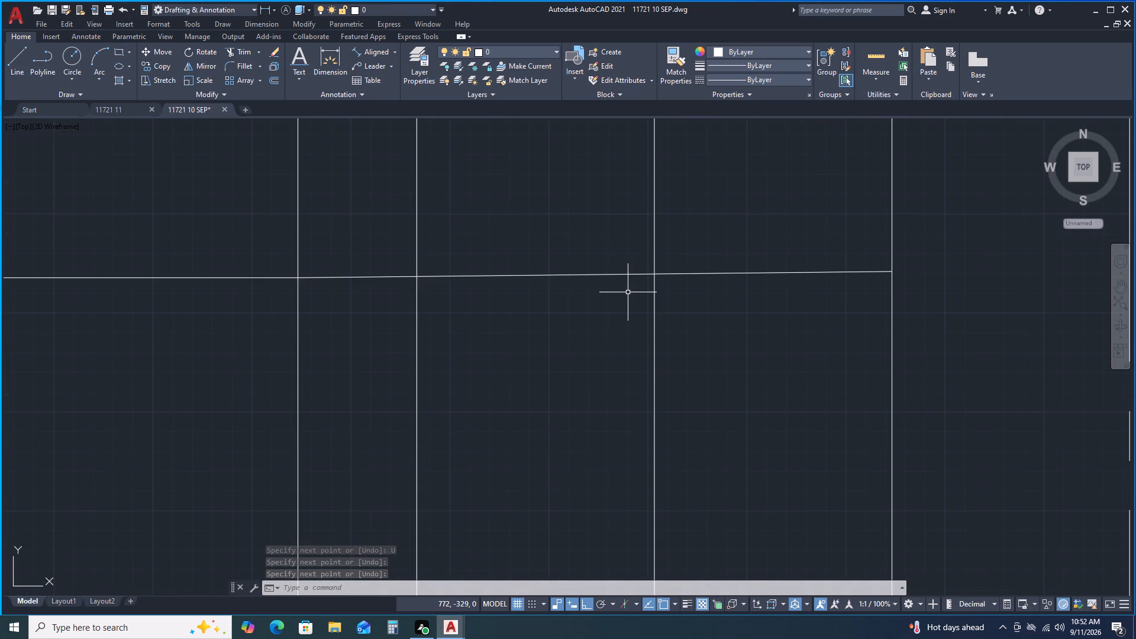
scroll(627, 295, up, 1)
scroll(627, 299, down, 2)
scroll(548, 353, down, 1)
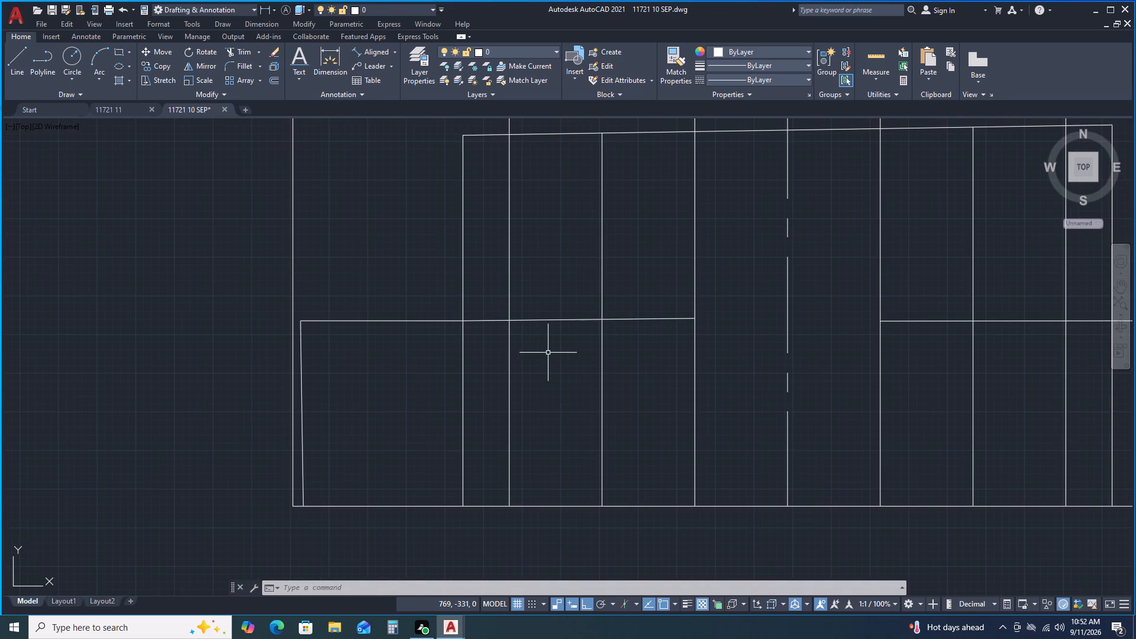
click(547, 339)
click(547, 292)
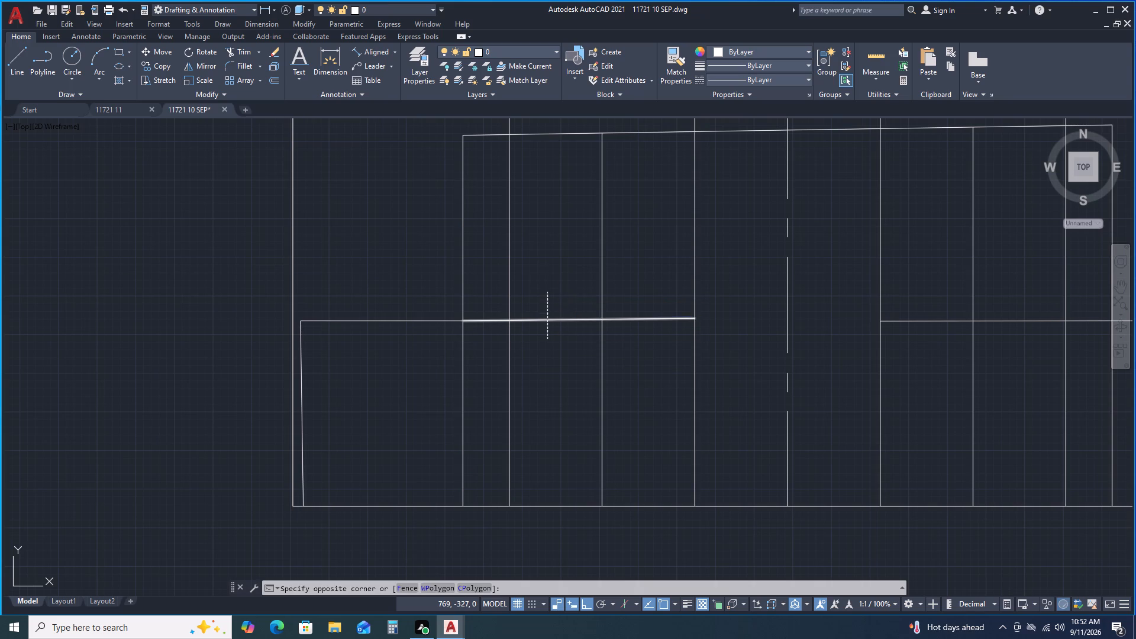
key(Escape)
scroll(669, 266, down, 1)
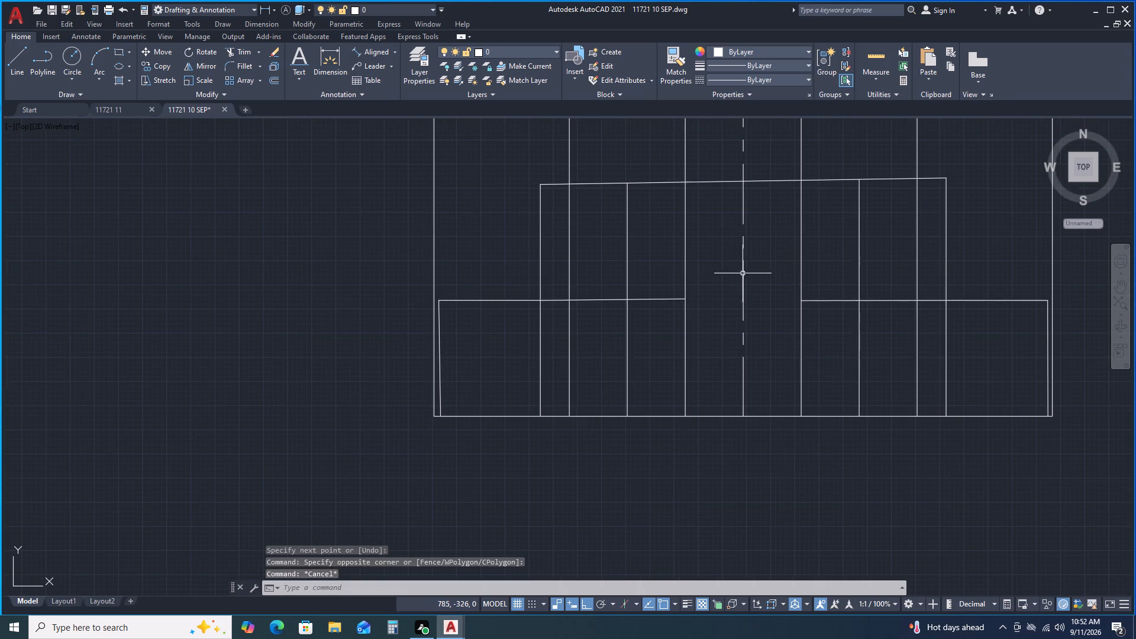
scroll(751, 283, down, 2)
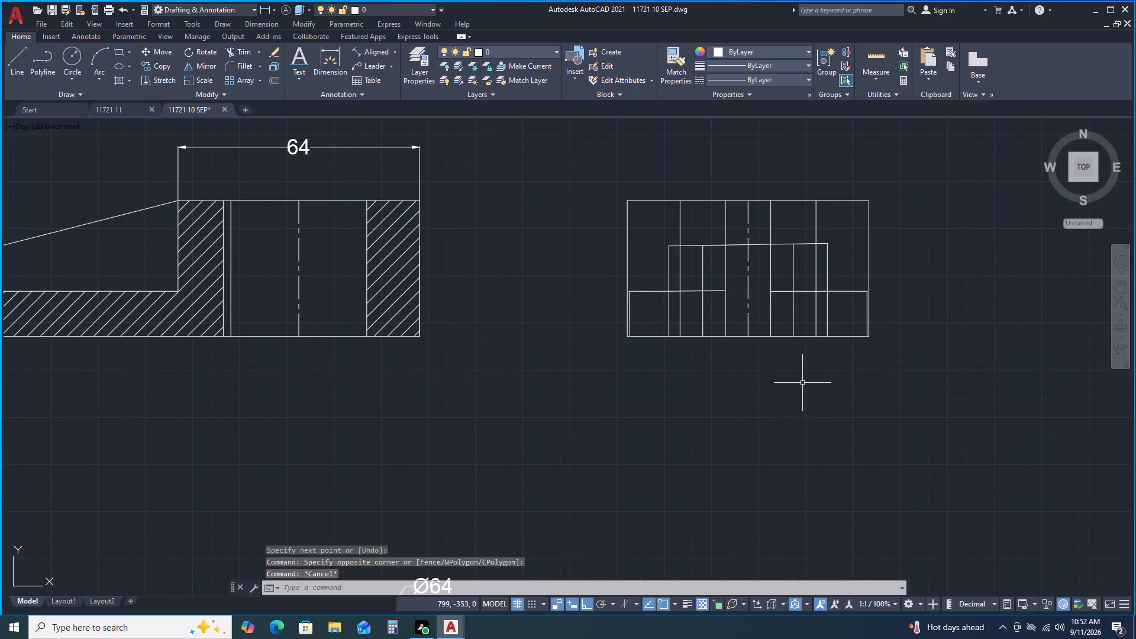
middle_drag(806, 382, 716, 409)
scroll(363, 497, down, 1)
scroll(410, 451, down, 2)
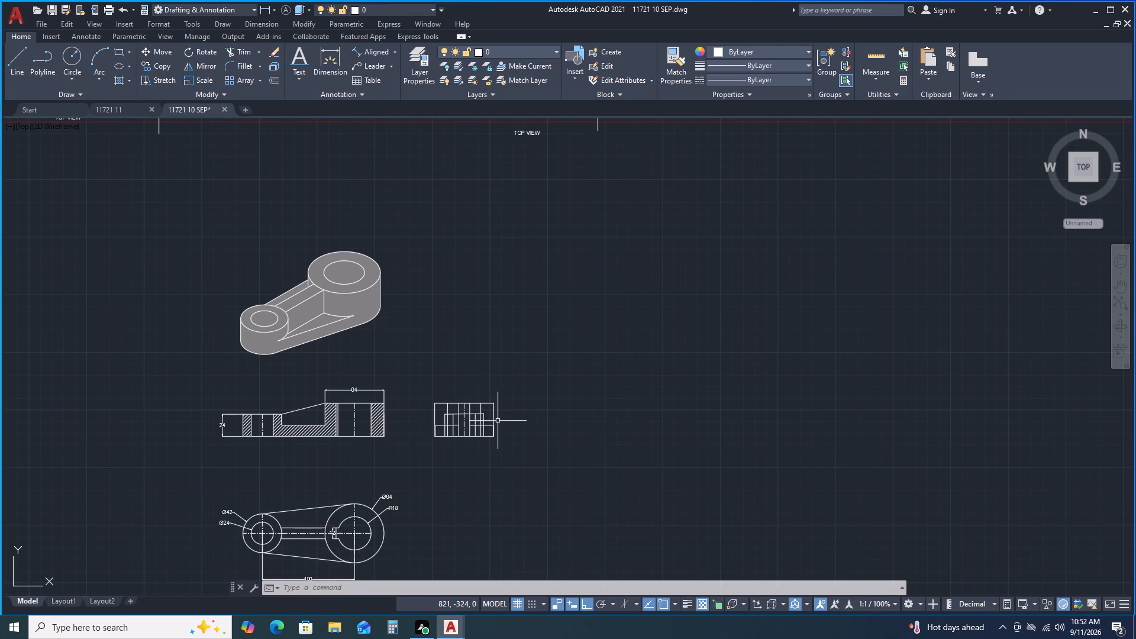
Copy the vertical line 6 left of the side view's centre line outward by 1.
scroll(466, 439, up, 2)
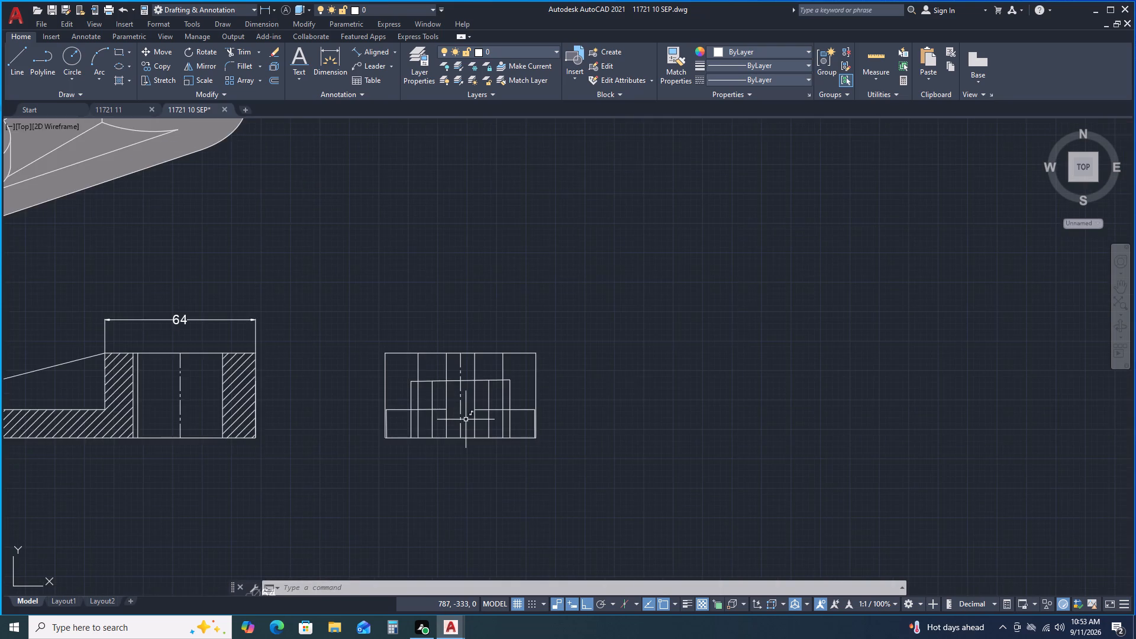
scroll(466, 419, up, 2)
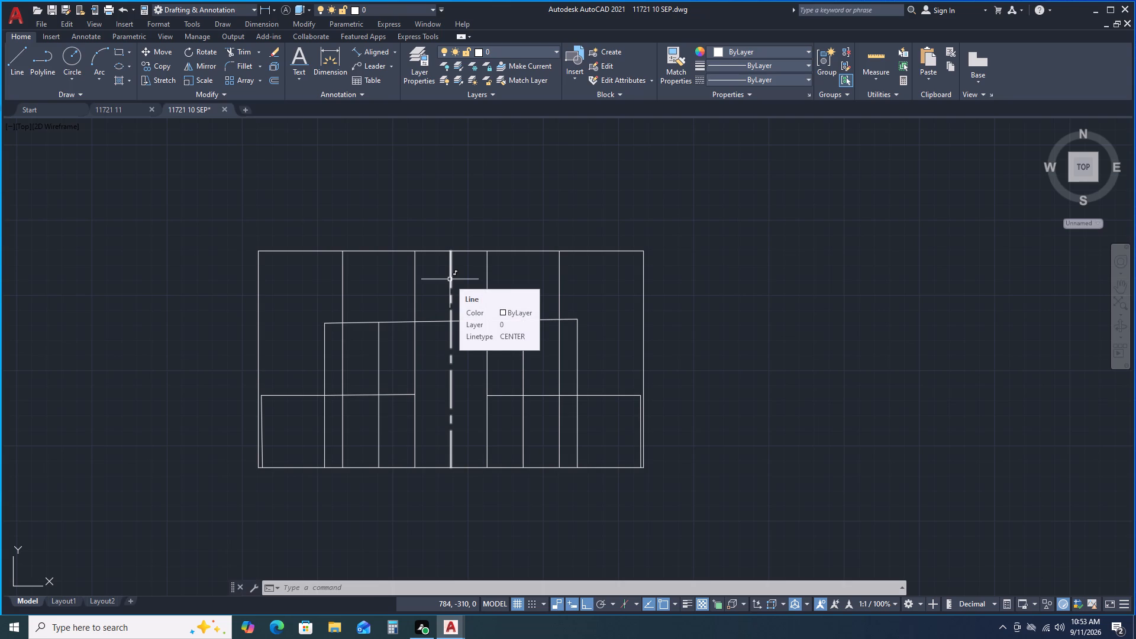
click(415, 301)
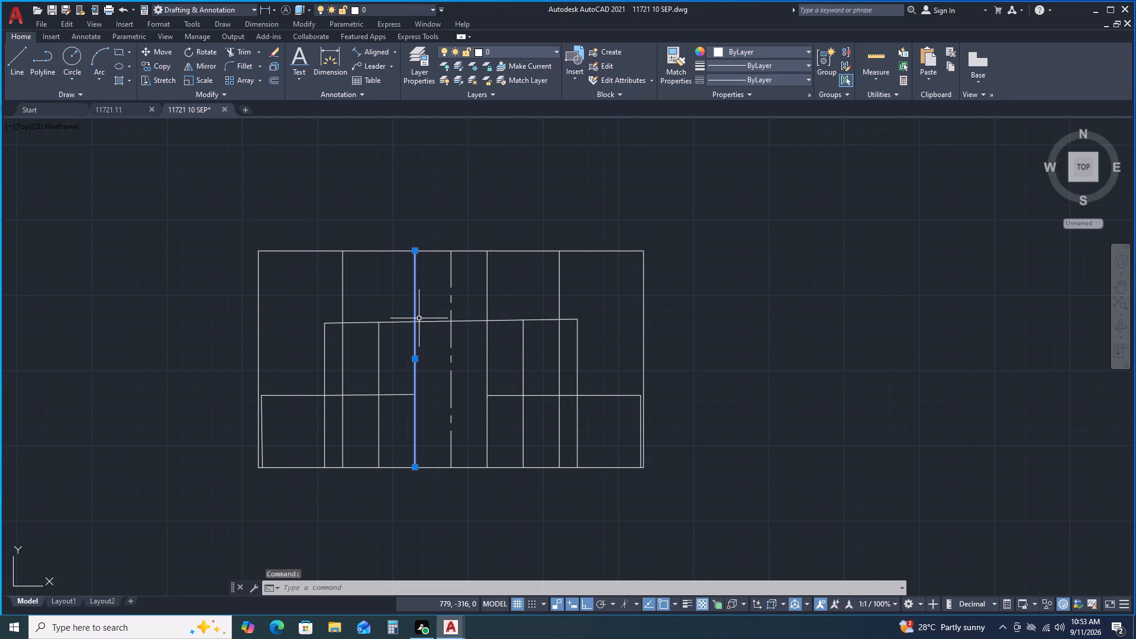
right_click(425, 297)
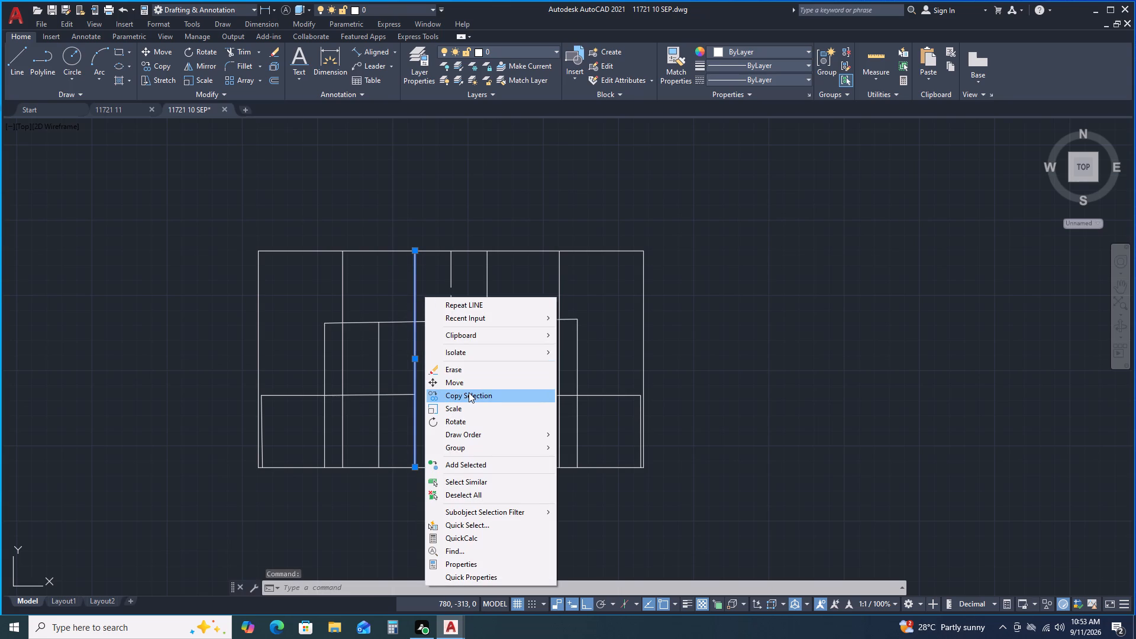
click(469, 392)
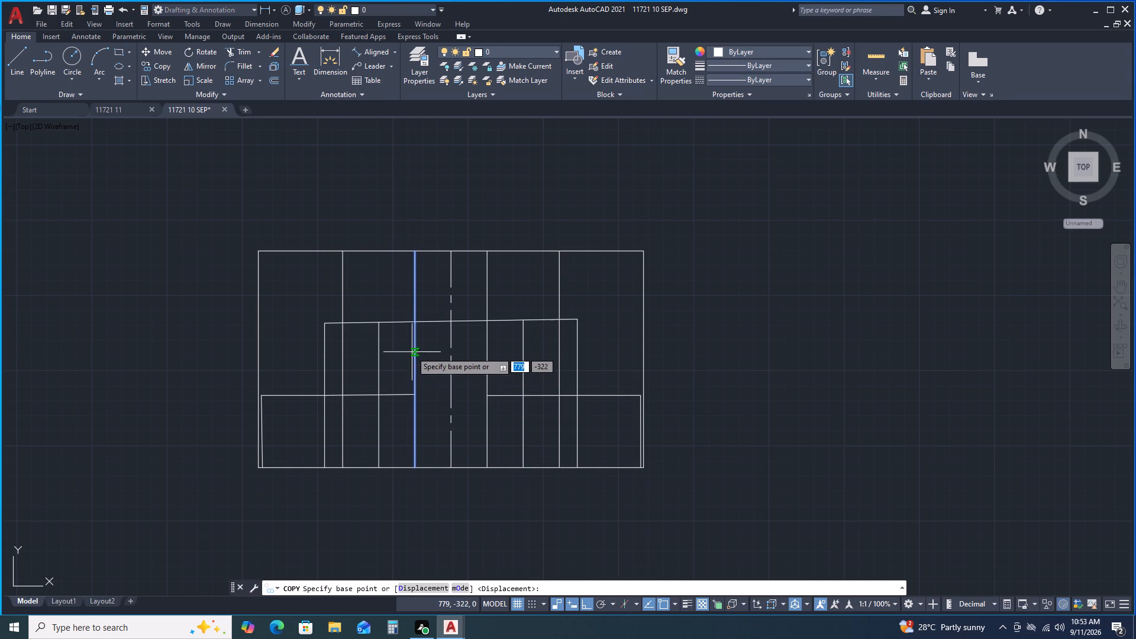
click(417, 321)
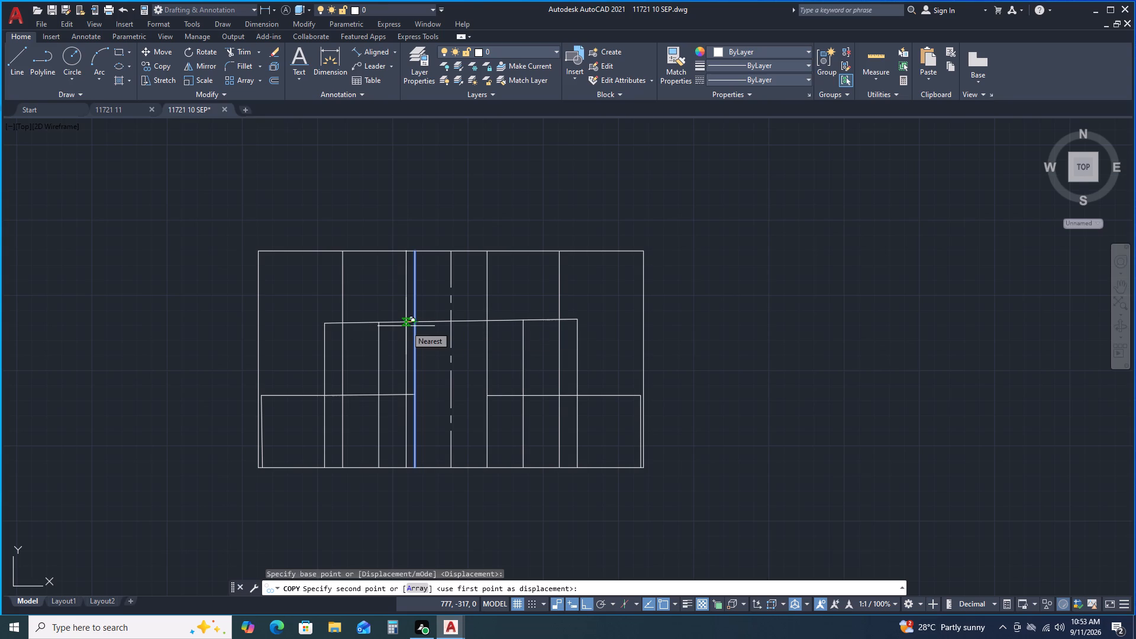
key(1)
key(Return)
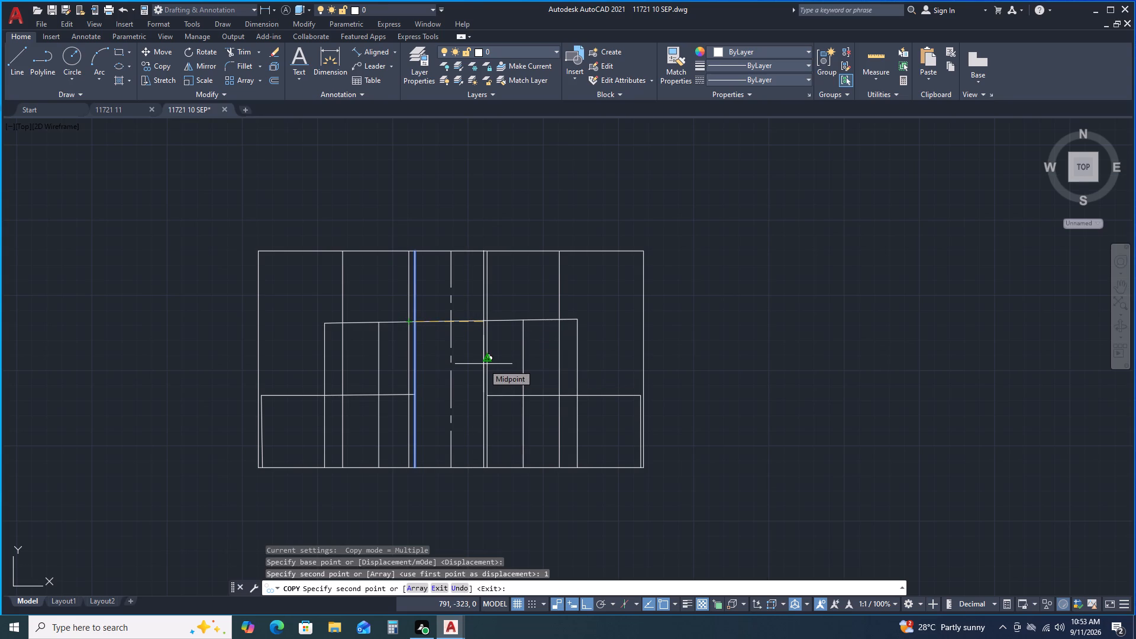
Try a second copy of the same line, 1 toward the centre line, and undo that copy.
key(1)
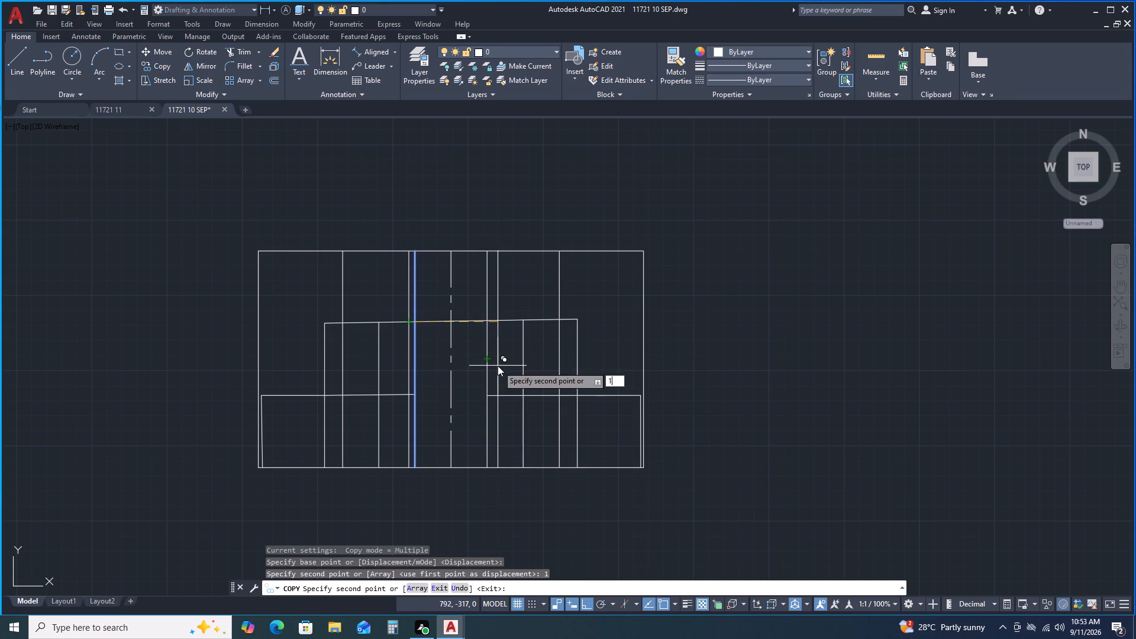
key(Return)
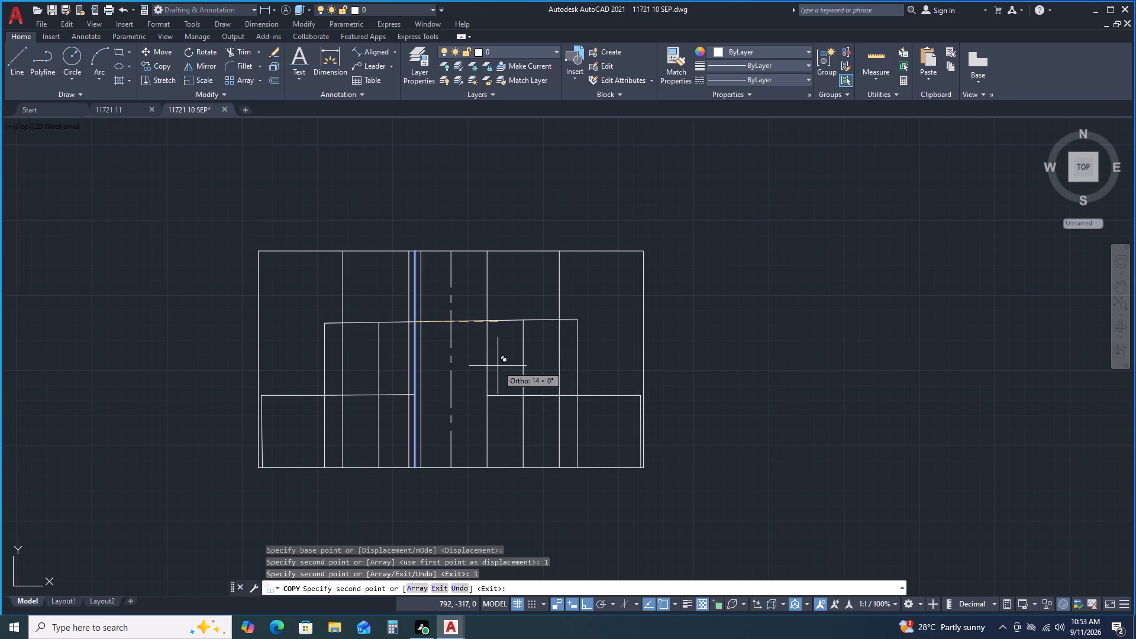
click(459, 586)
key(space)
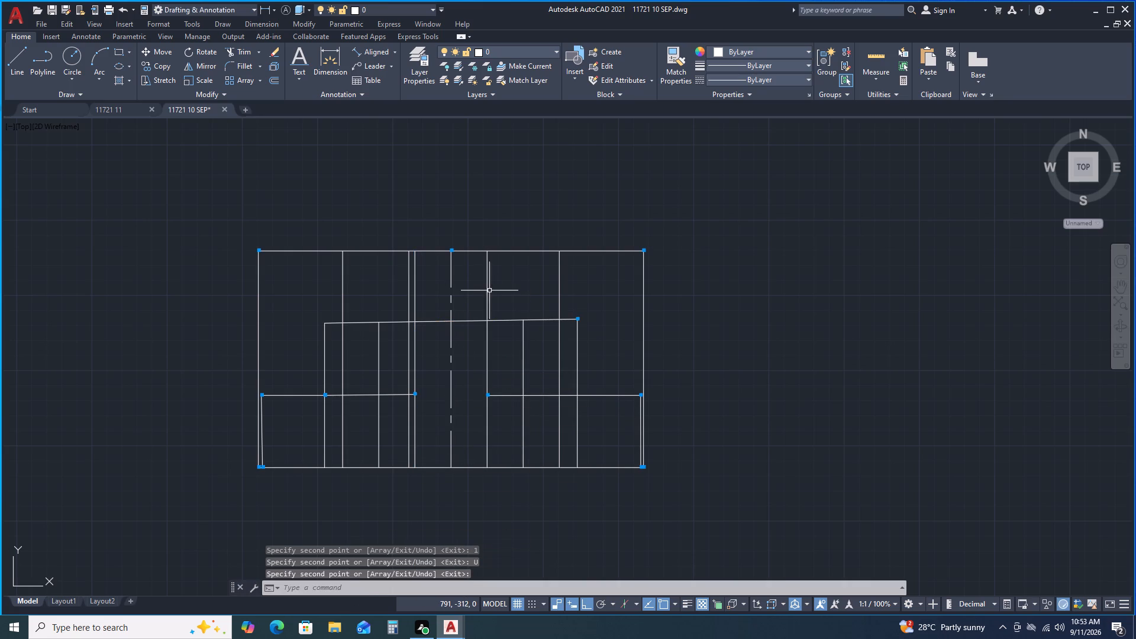
Copy the vertical line 6 right of the side view's centre line outward by 1.
click(489, 291)
click(483, 291)
right_click(483, 292)
click(525, 393)
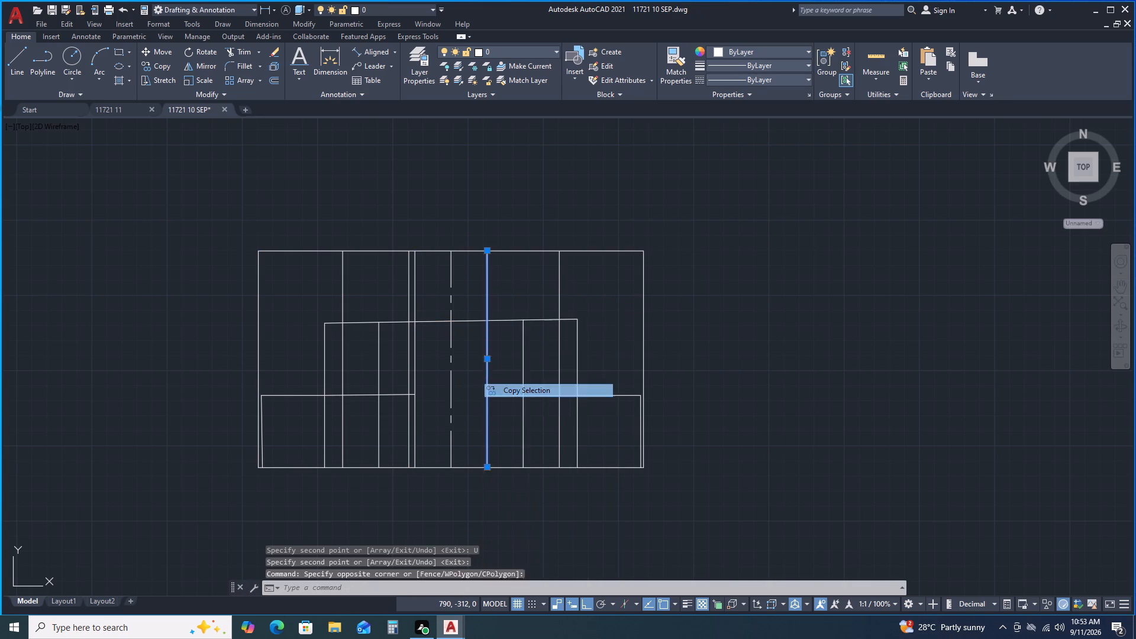
click(488, 322)
key(1)
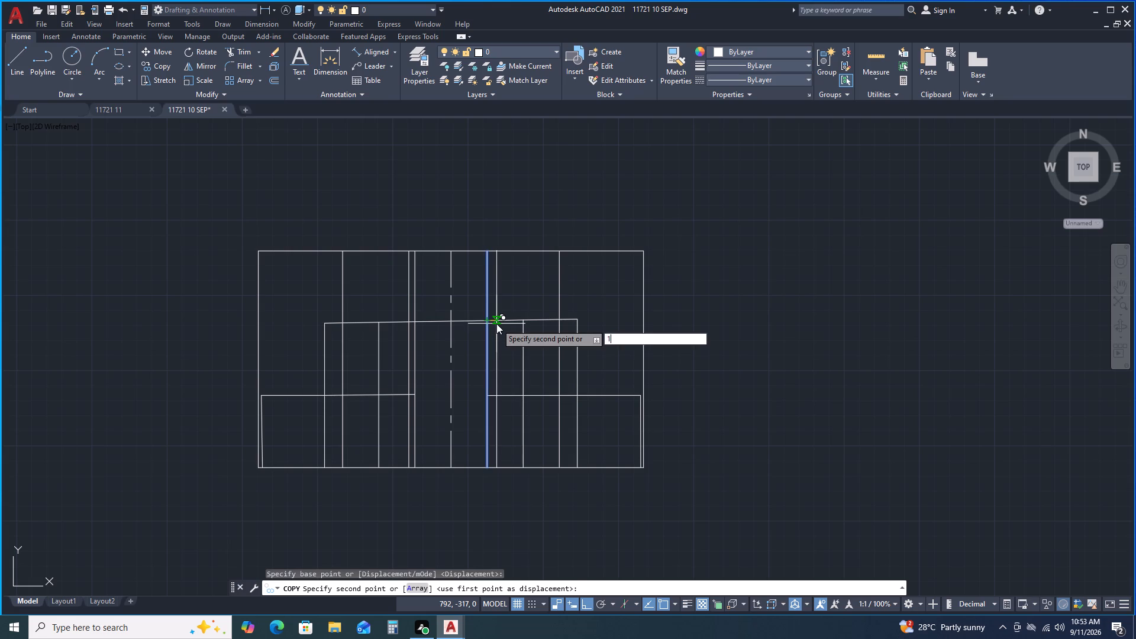
key(Return)
key(space)
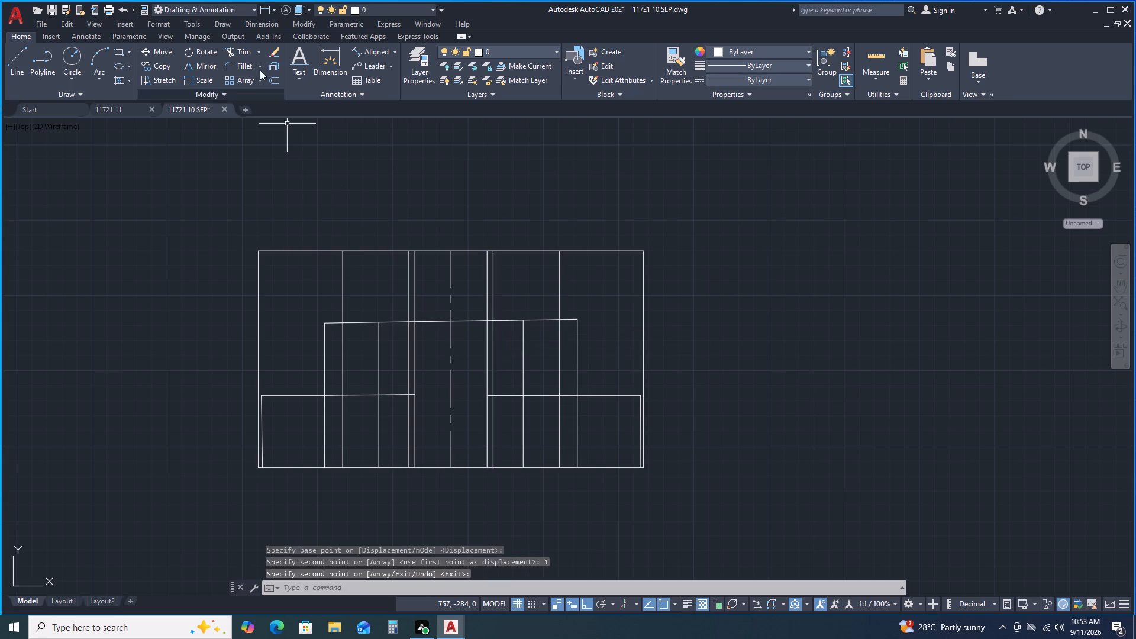
Trim the two vertical lines 6 either side of the centre line below the horizontal step lines.
click(250, 52)
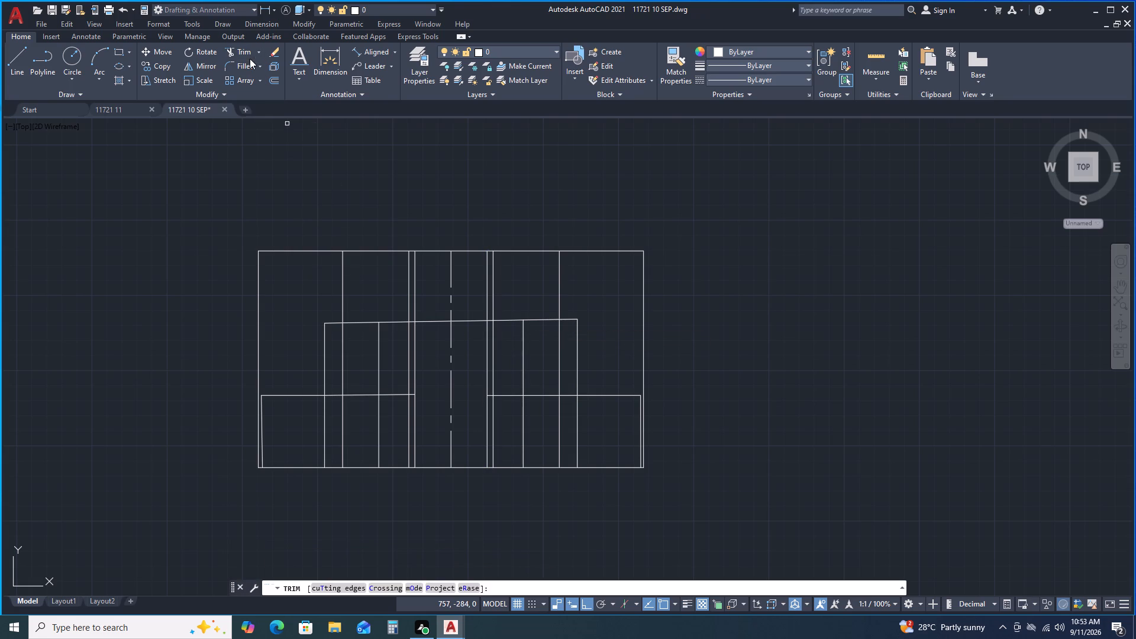
click(415, 408)
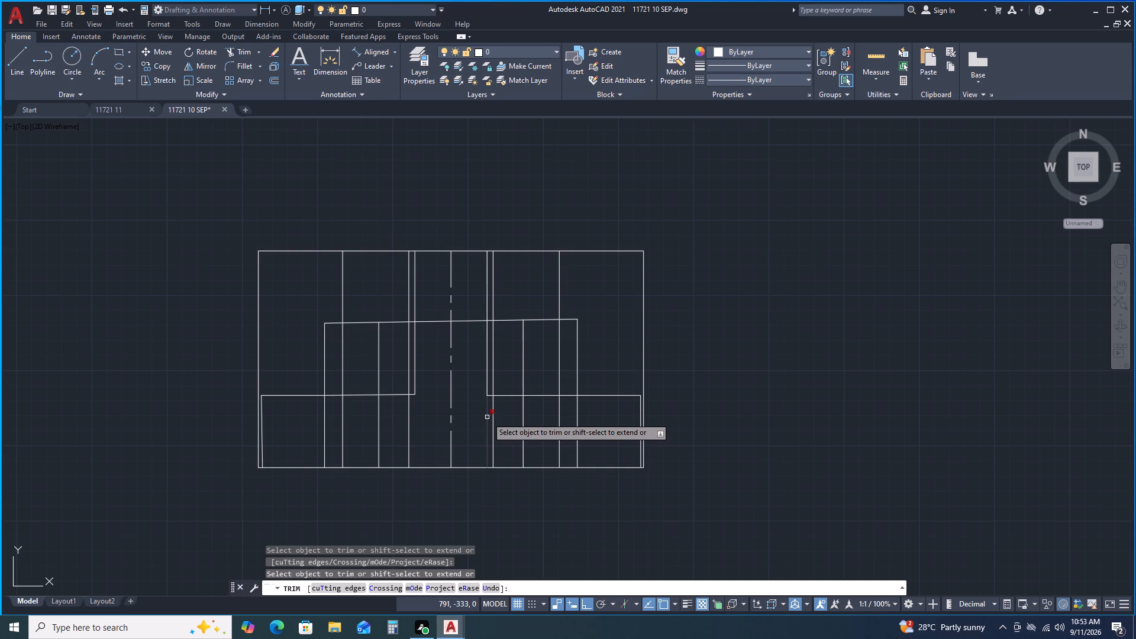
click(487, 417)
key(space)
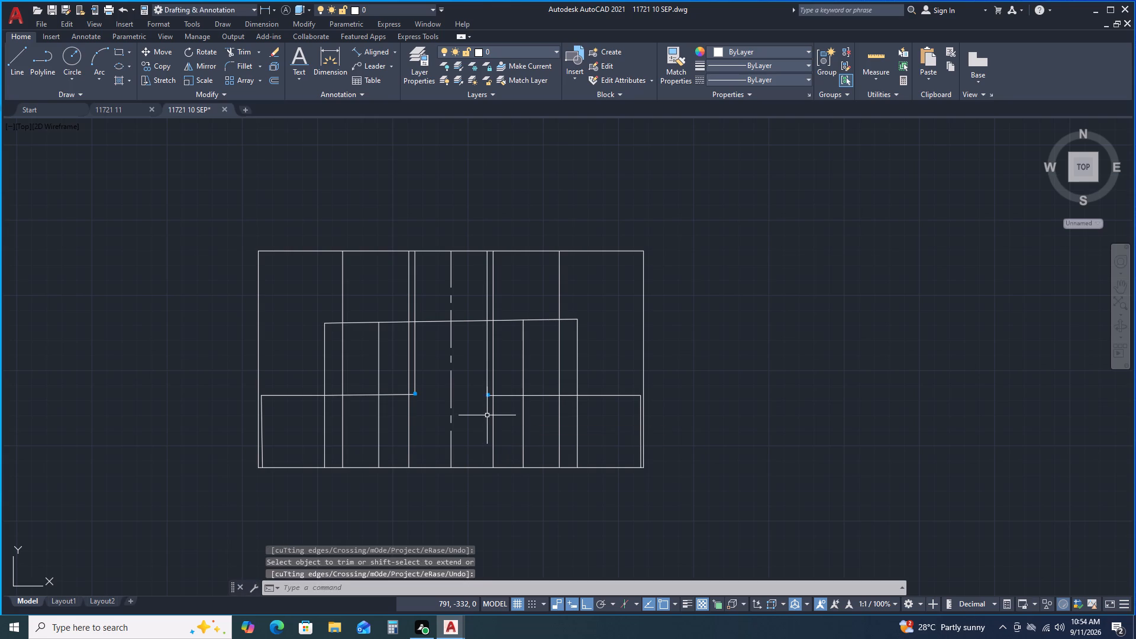
Set the linetype of the vertical line 18 right of the side view's centre line to ACAD_ISO02W100.
scroll(493, 380, down, 1)
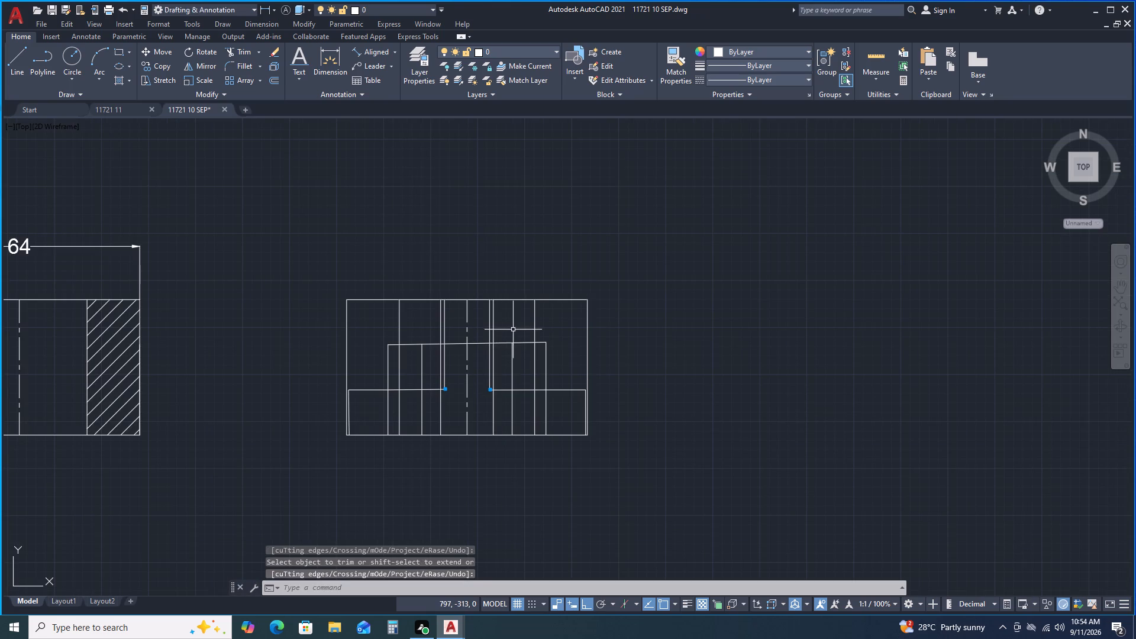
click(535, 331)
right_click(557, 221)
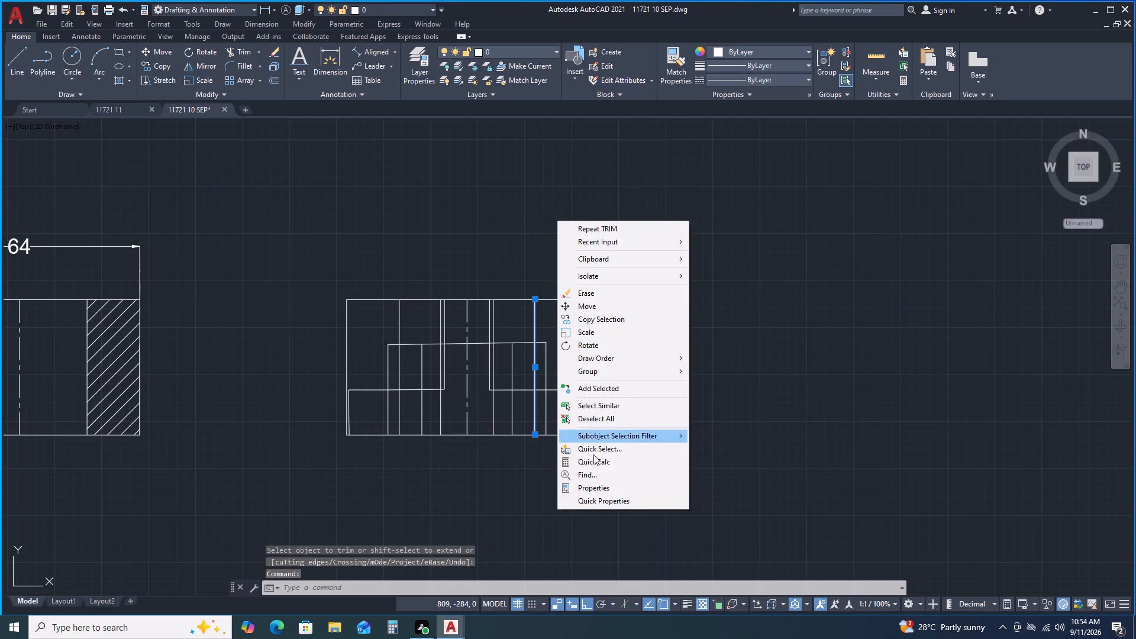
click(595, 488)
click(221, 93)
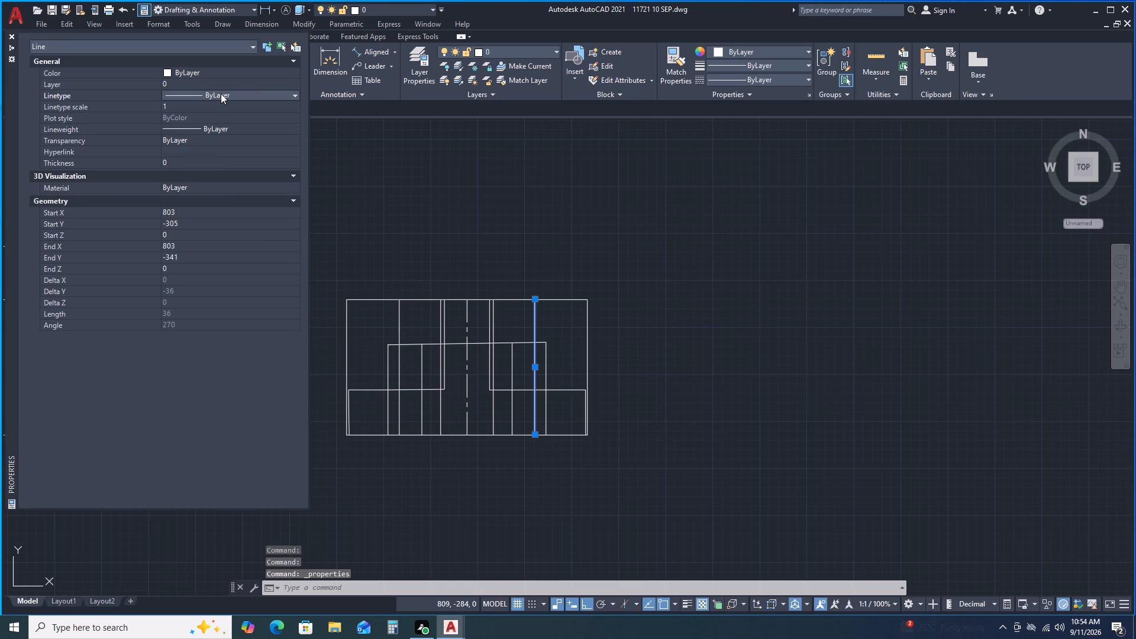
click(248, 96)
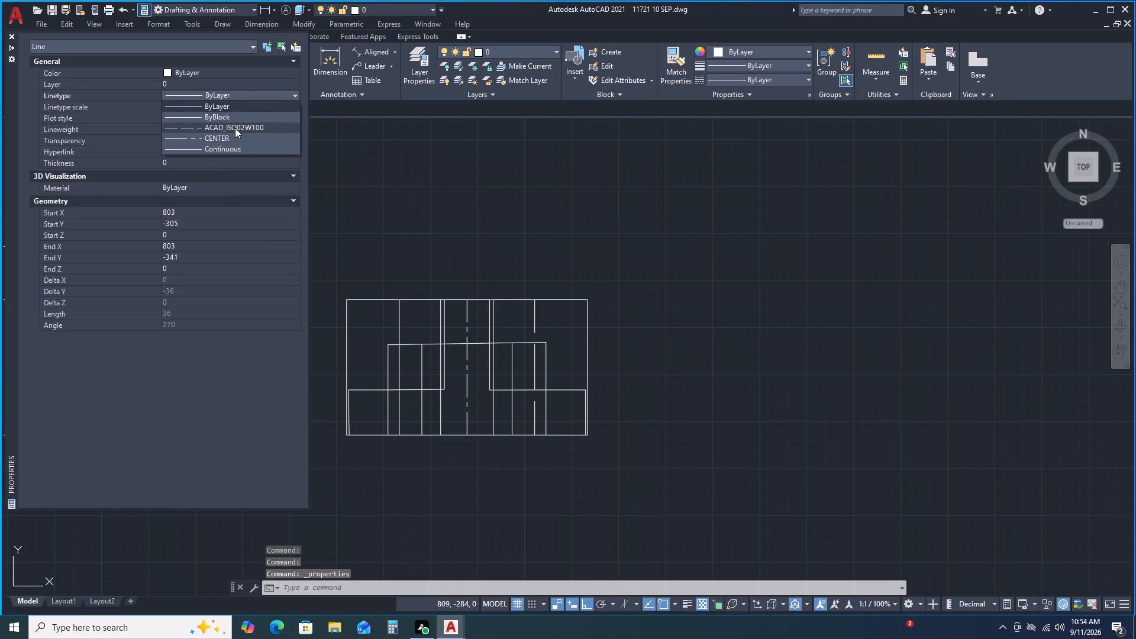
click(235, 128)
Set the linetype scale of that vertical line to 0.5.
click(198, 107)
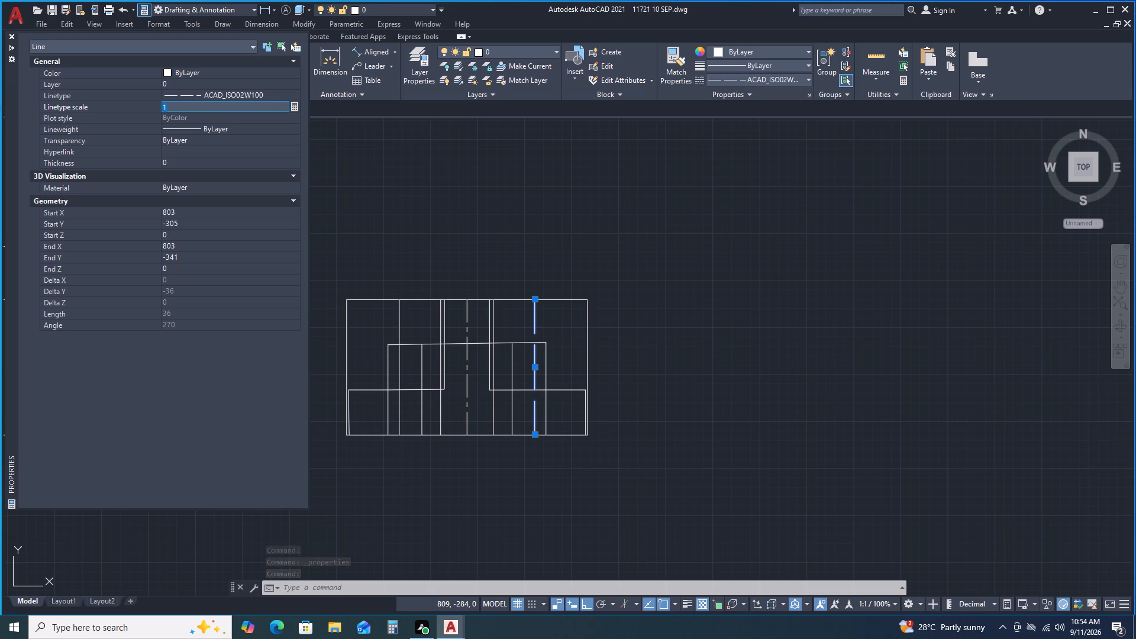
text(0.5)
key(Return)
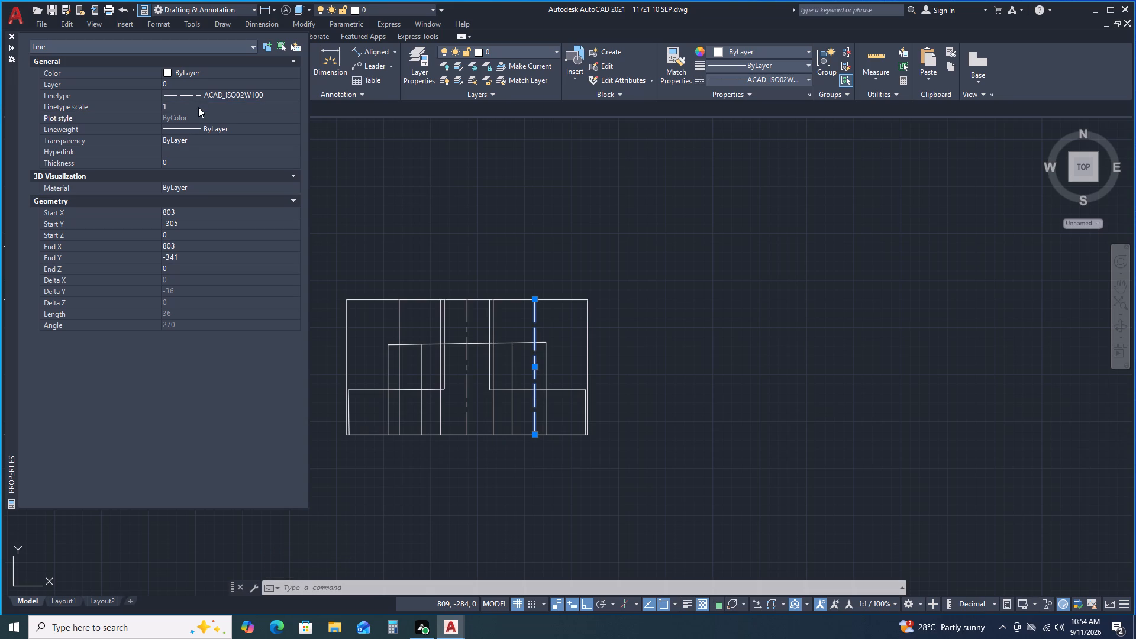
Set the linetype scale of the vertical line 18 right of the centre line to 0.2.
click(198, 107)
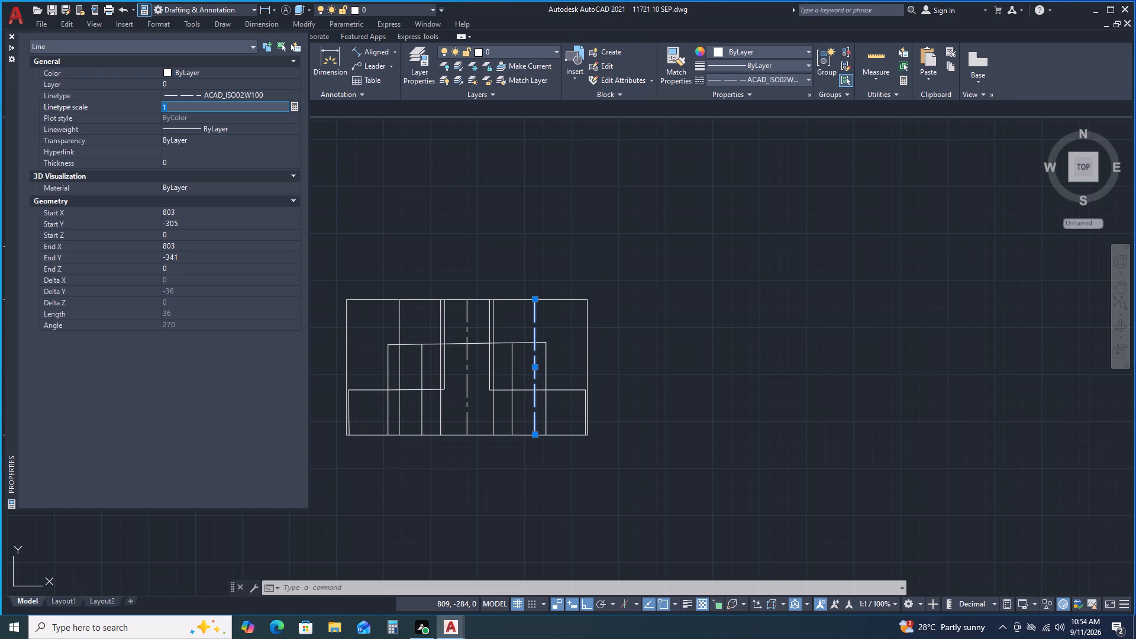
text(0.2)
key(Return)
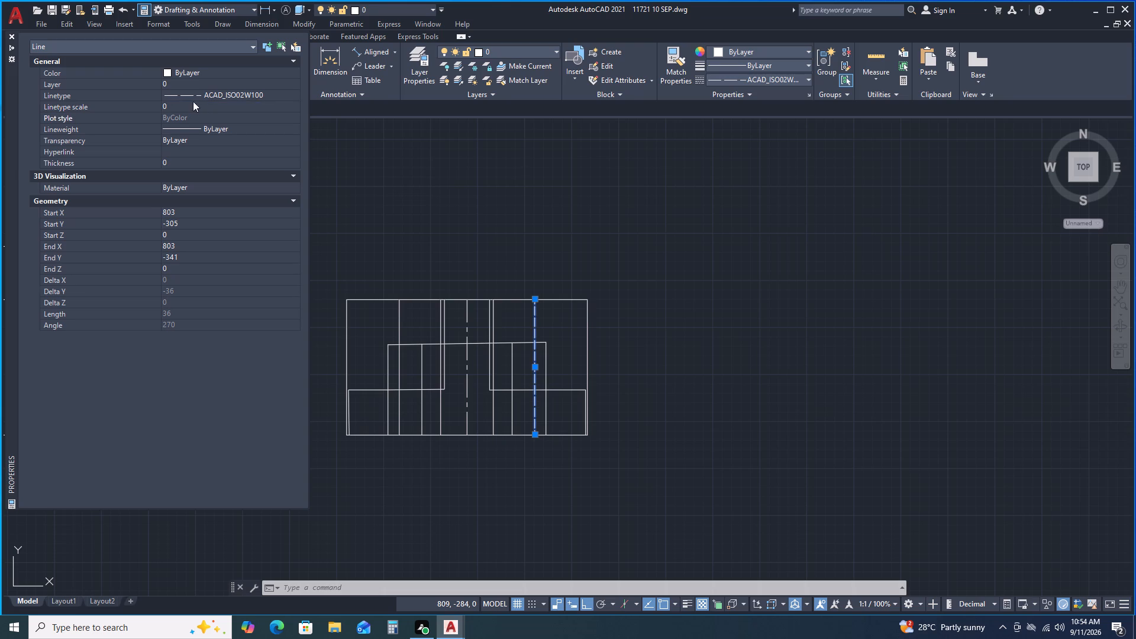
click(10, 37)
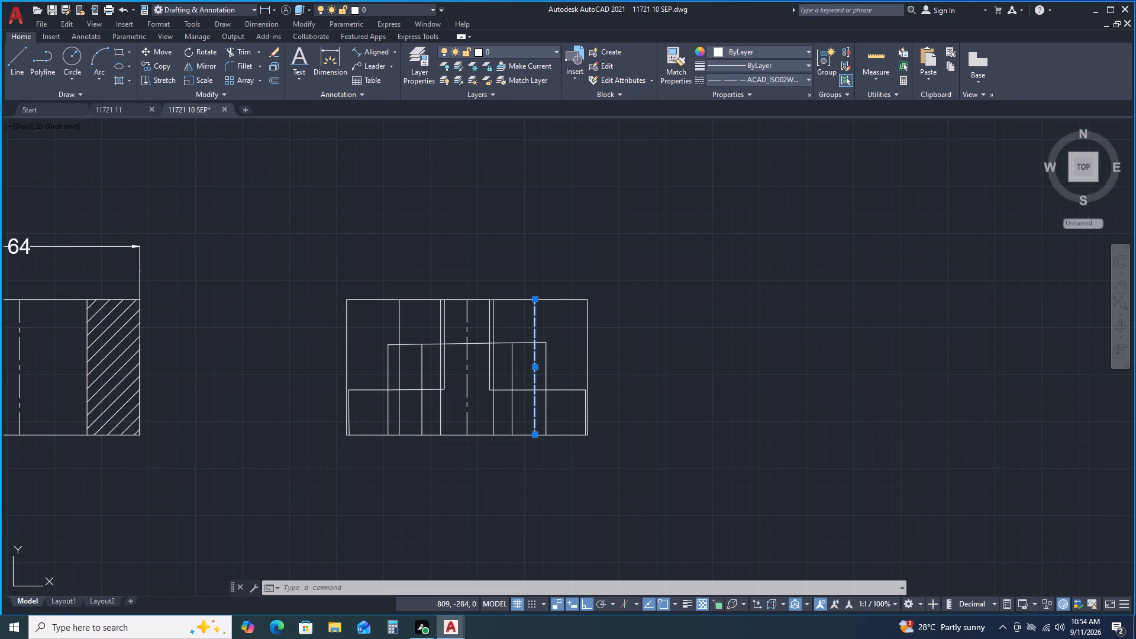
key(Escape)
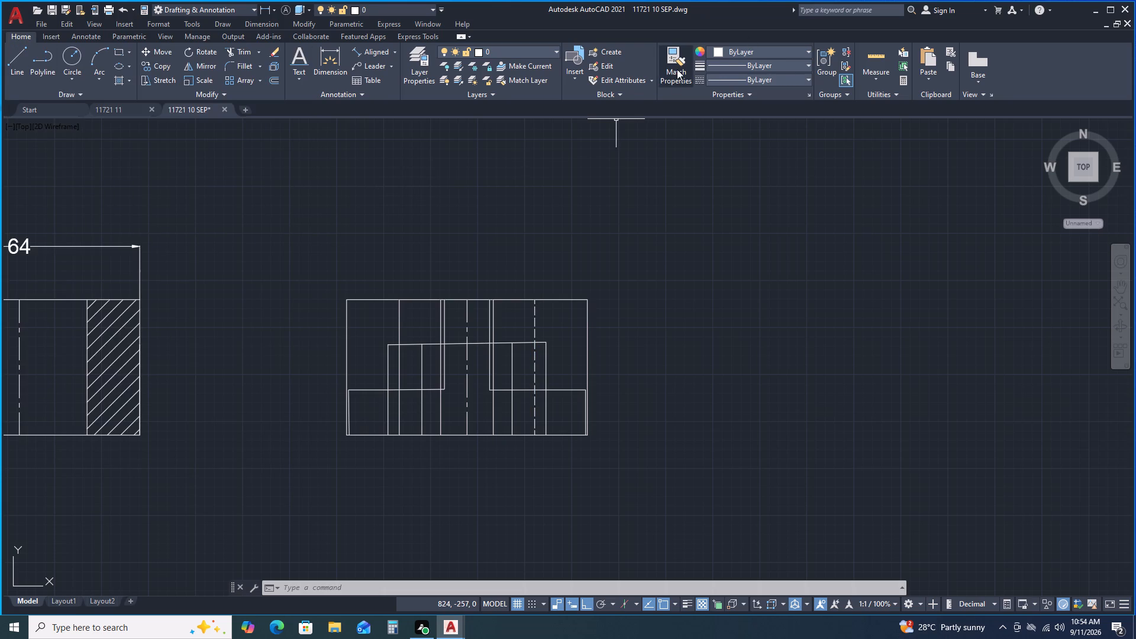
Start Match Properties to reuse the dashed style of the vertical line 18 right of the centre line.
click(677, 69)
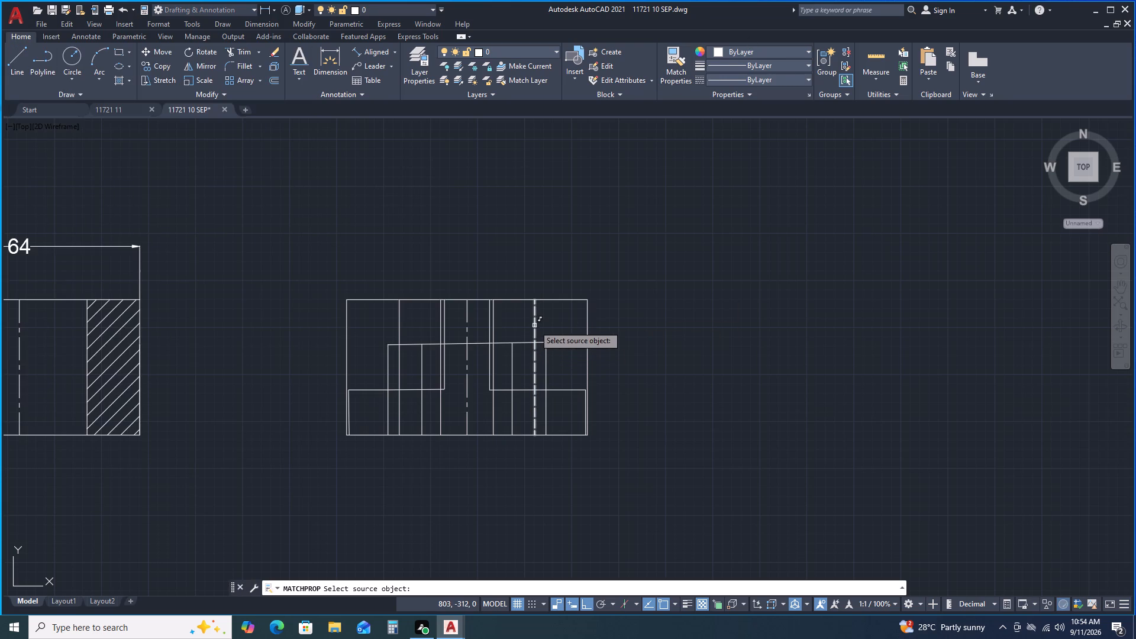
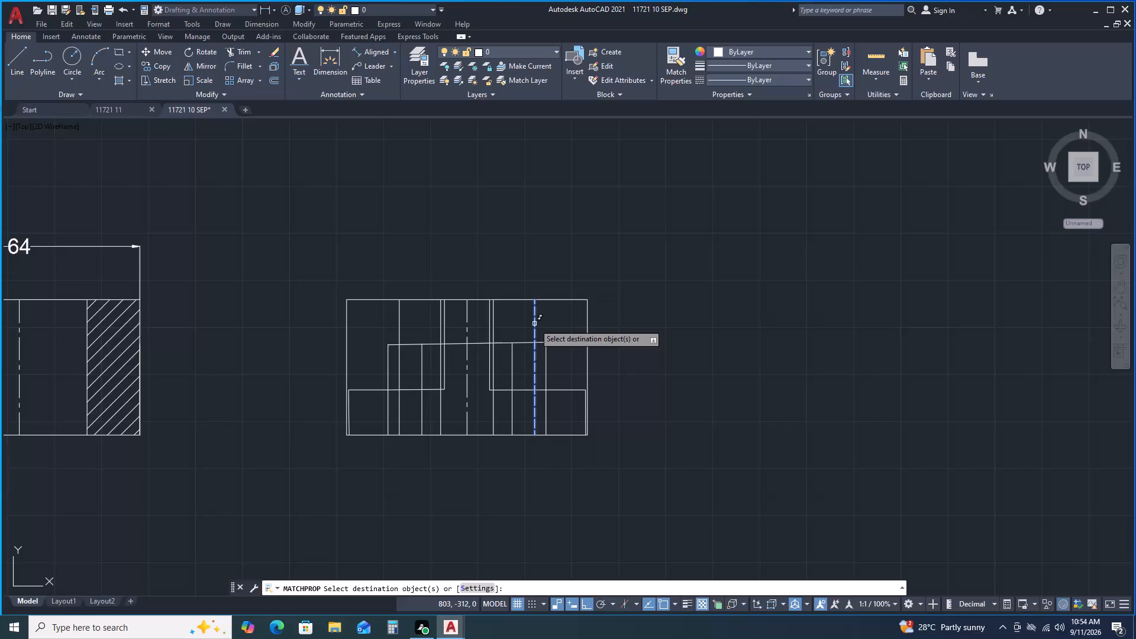
Match the dashed hidden-line style onto the side view's five remaining inner vertical hole lines and the two inner horizontal ledge segments.
click(398, 328)
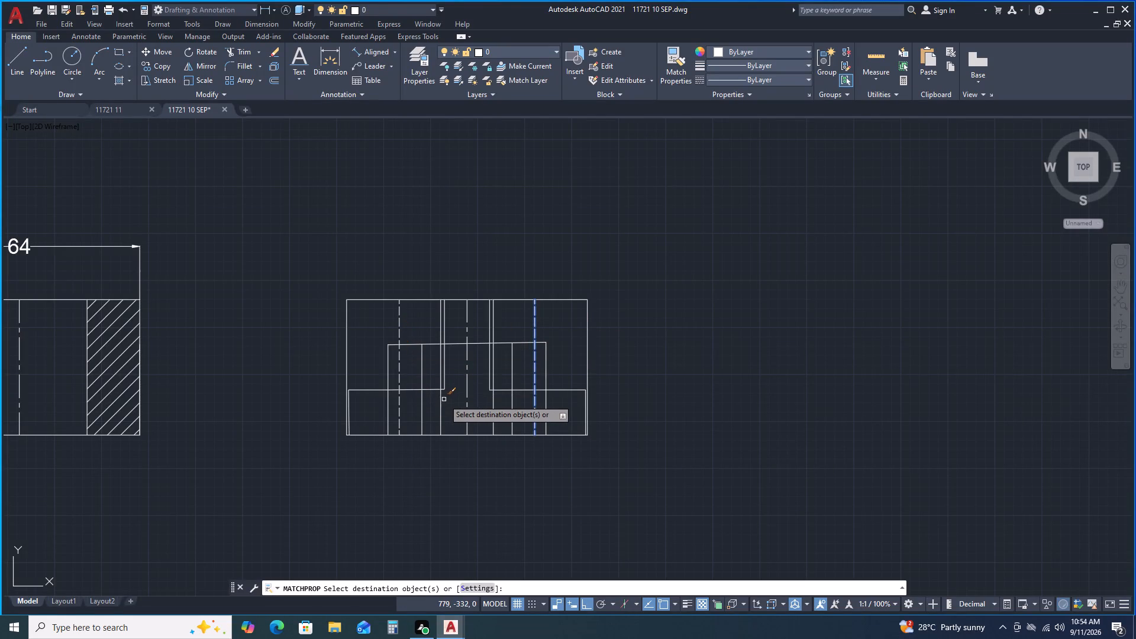
scroll(446, 395, up, 2)
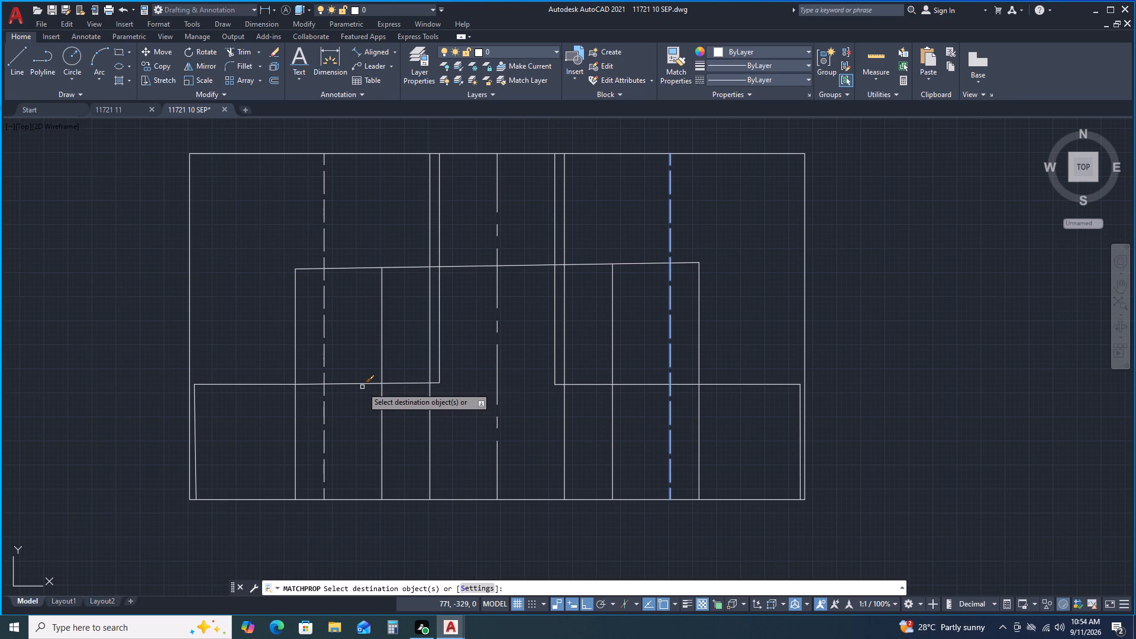
click(362, 382)
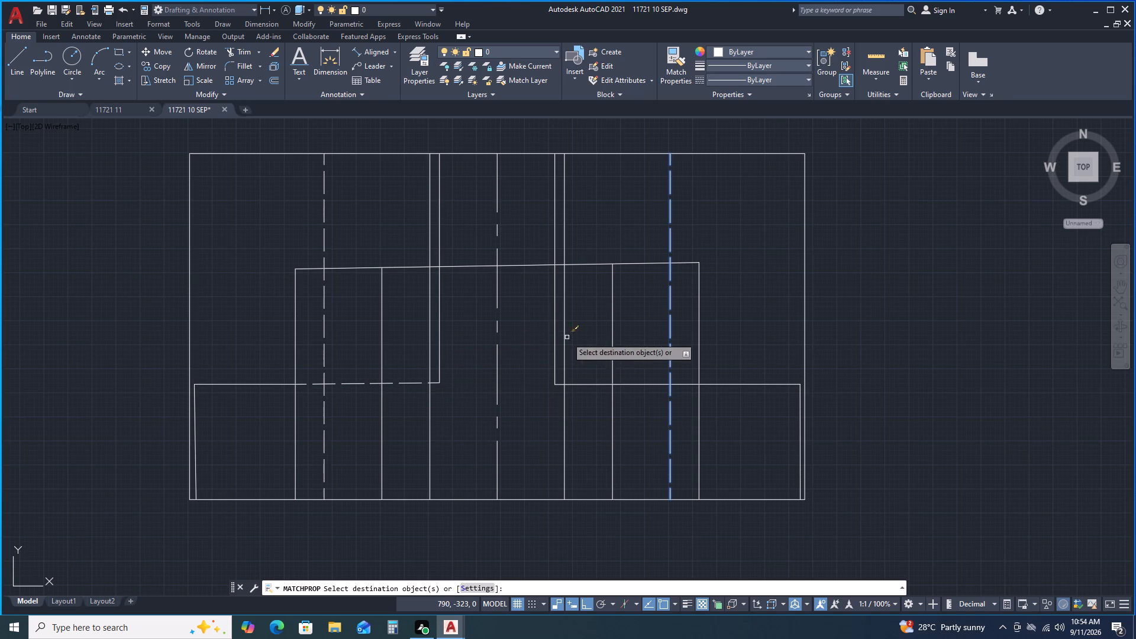
click(639, 385)
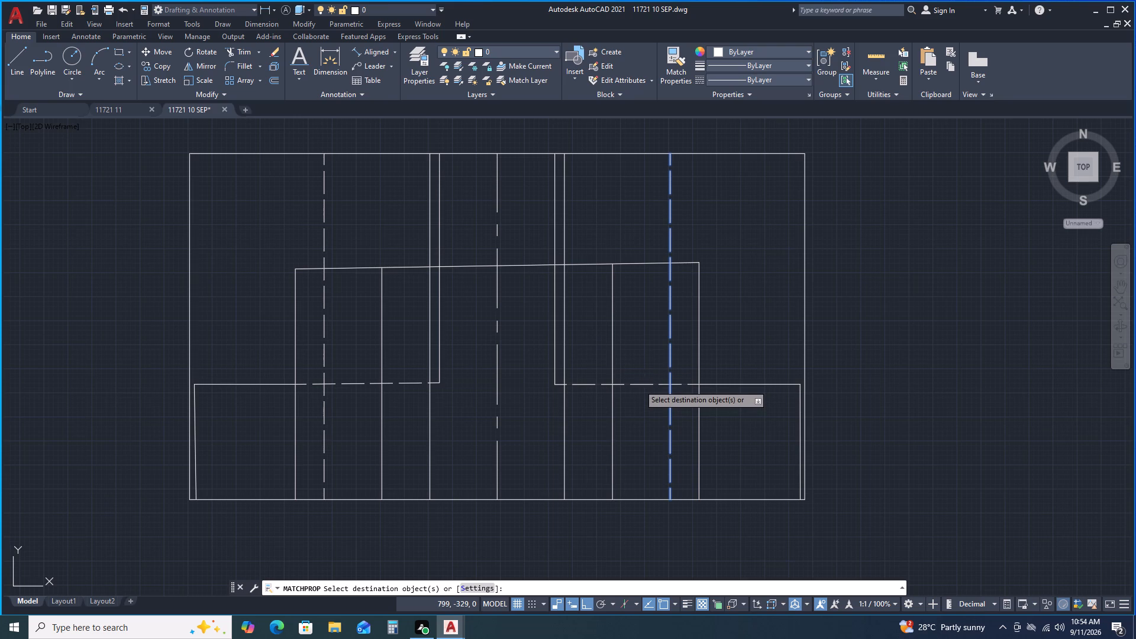
click(614, 353)
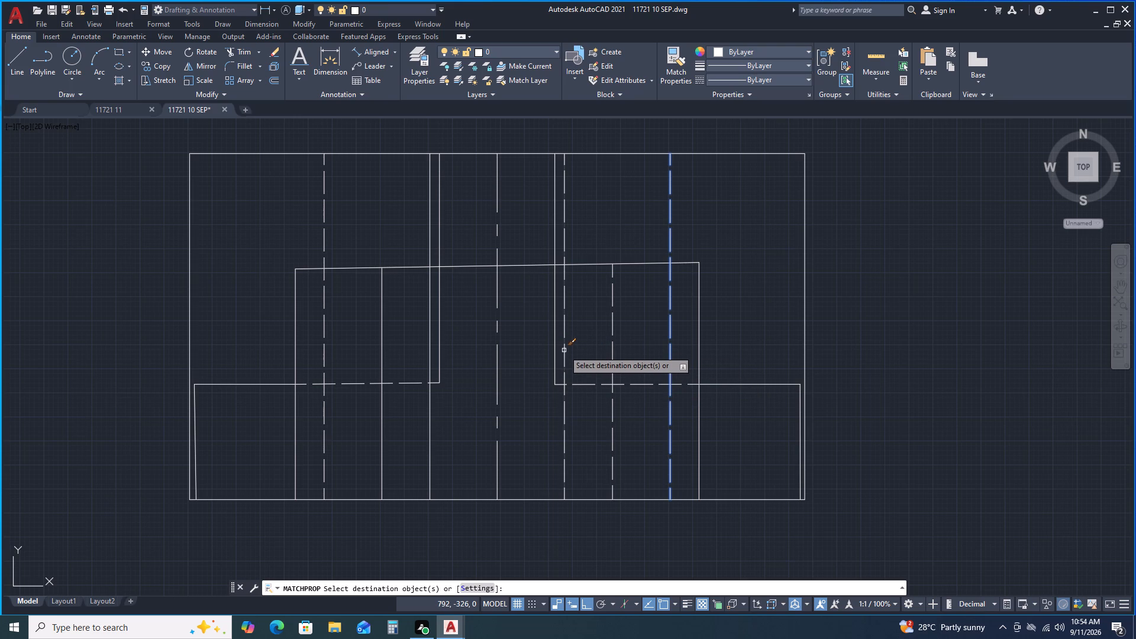
click(564, 350)
click(430, 350)
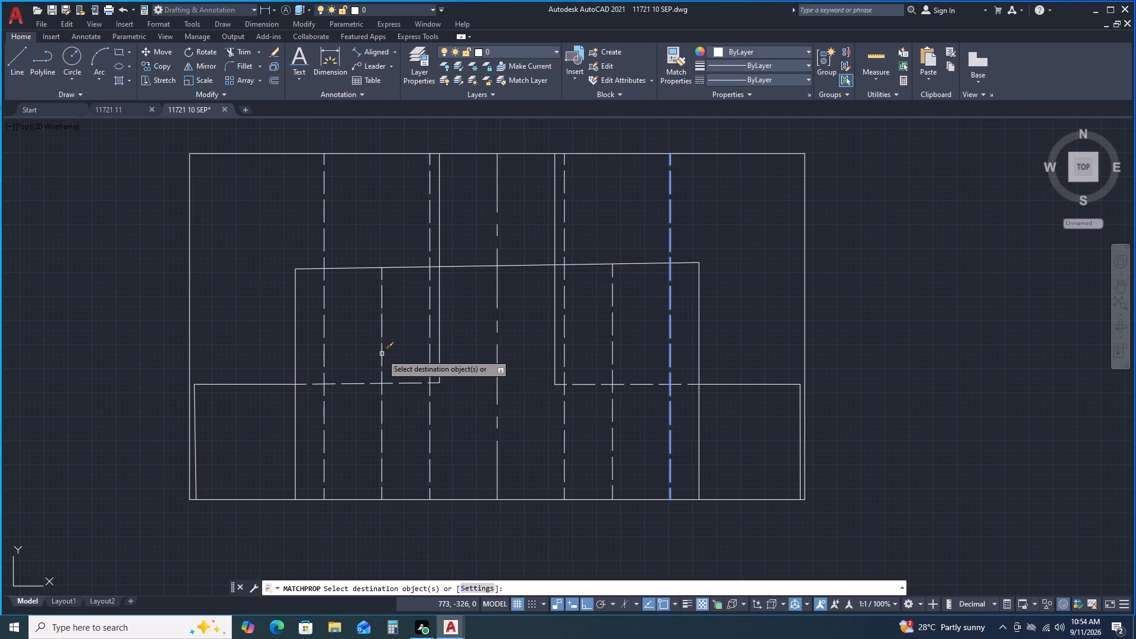
click(382, 354)
scroll(476, 293, down, 1)
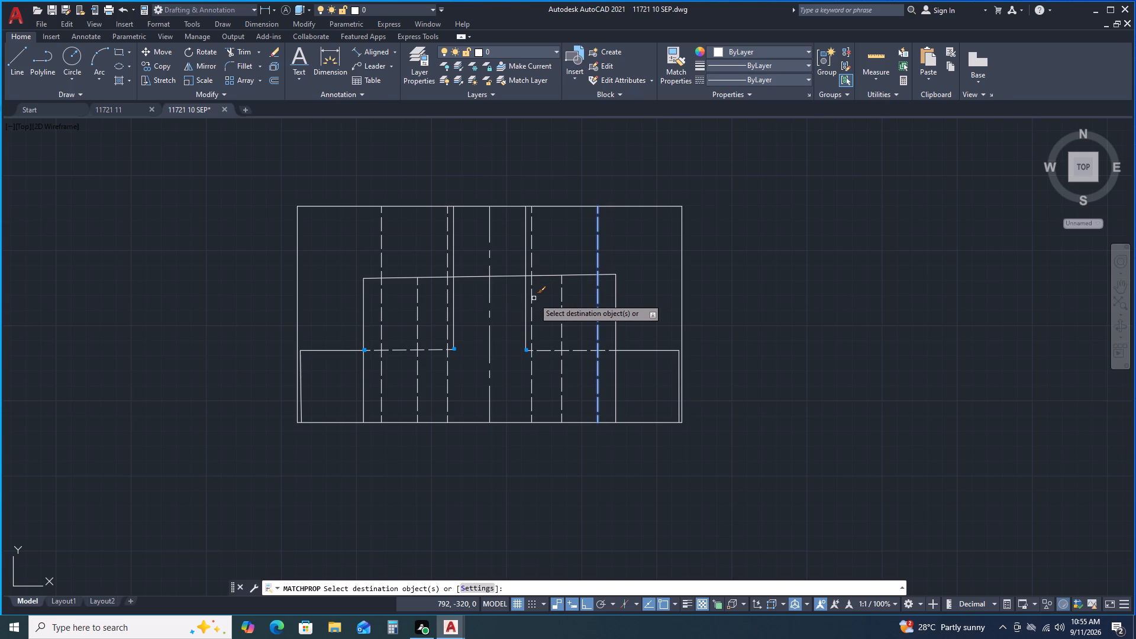
key(Escape)
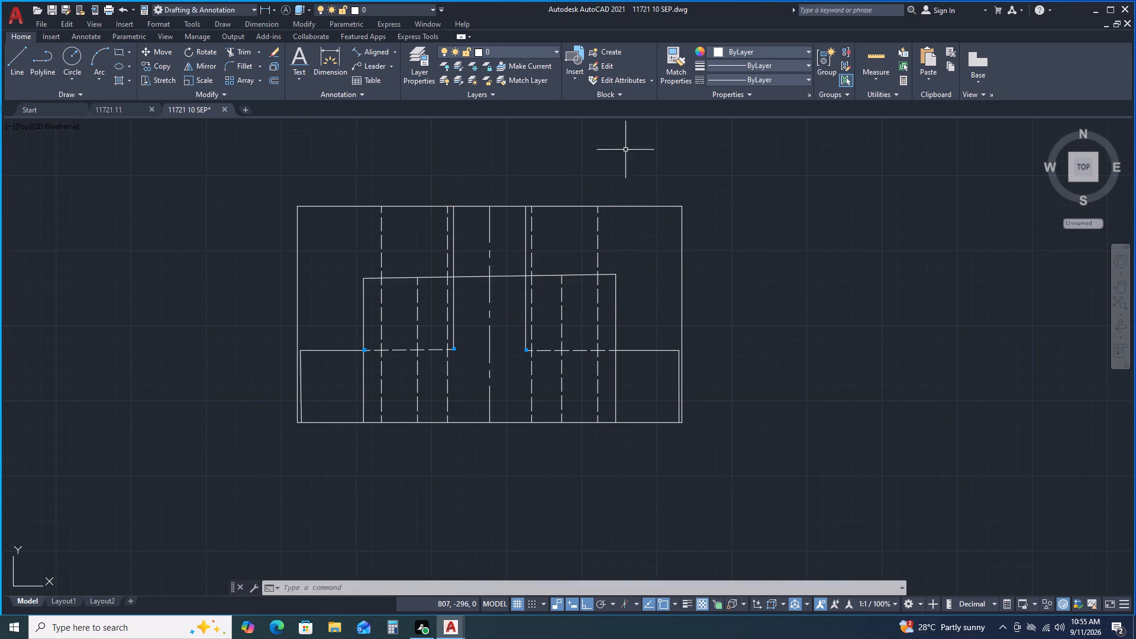
Match the solid slot edge right of the side view's centre line onto the dashed vertical line immediately beside it.
click(685, 76)
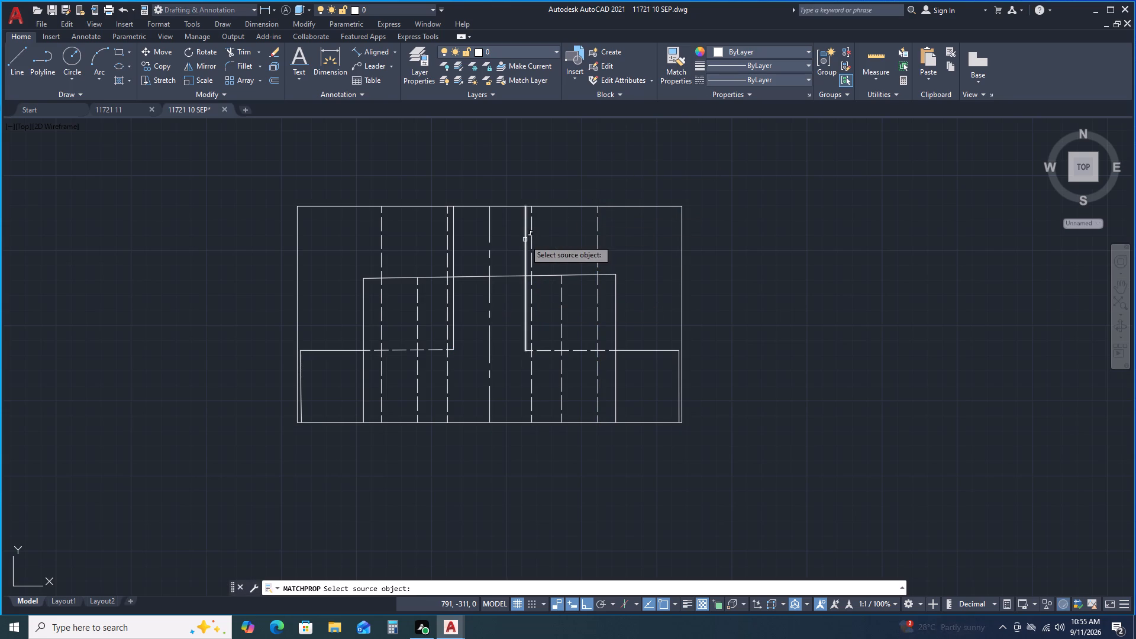
click(525, 240)
click(531, 243)
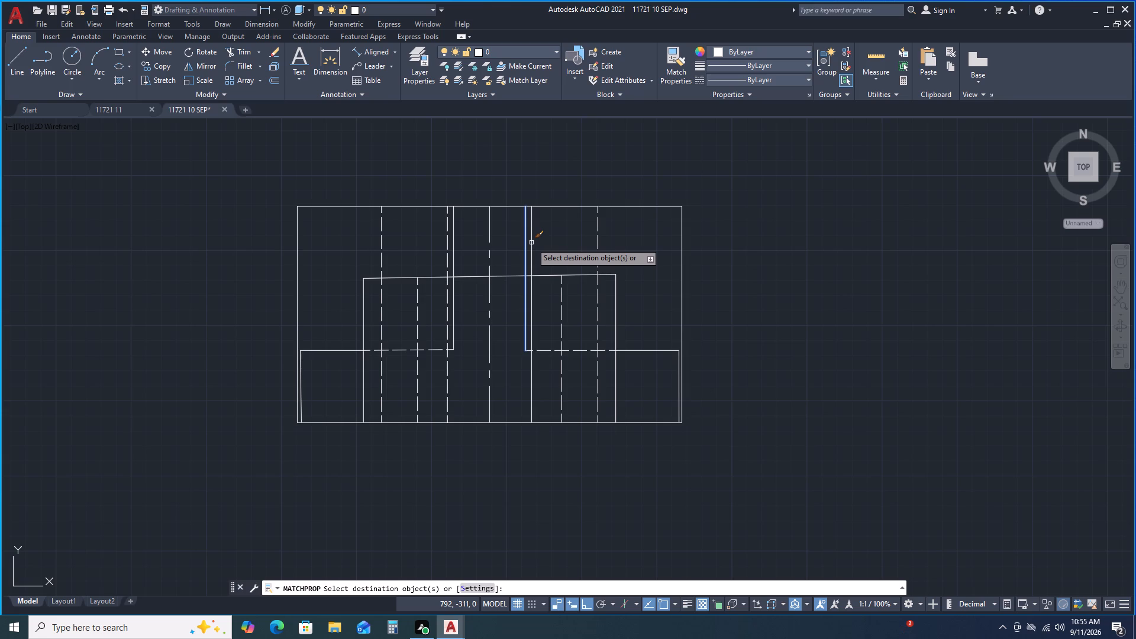
key(Escape)
Copy the TOP VIEW label from the neighbouring drawing and paste it below the lever arm's 100 dimension.
scroll(566, 128, down, 2)
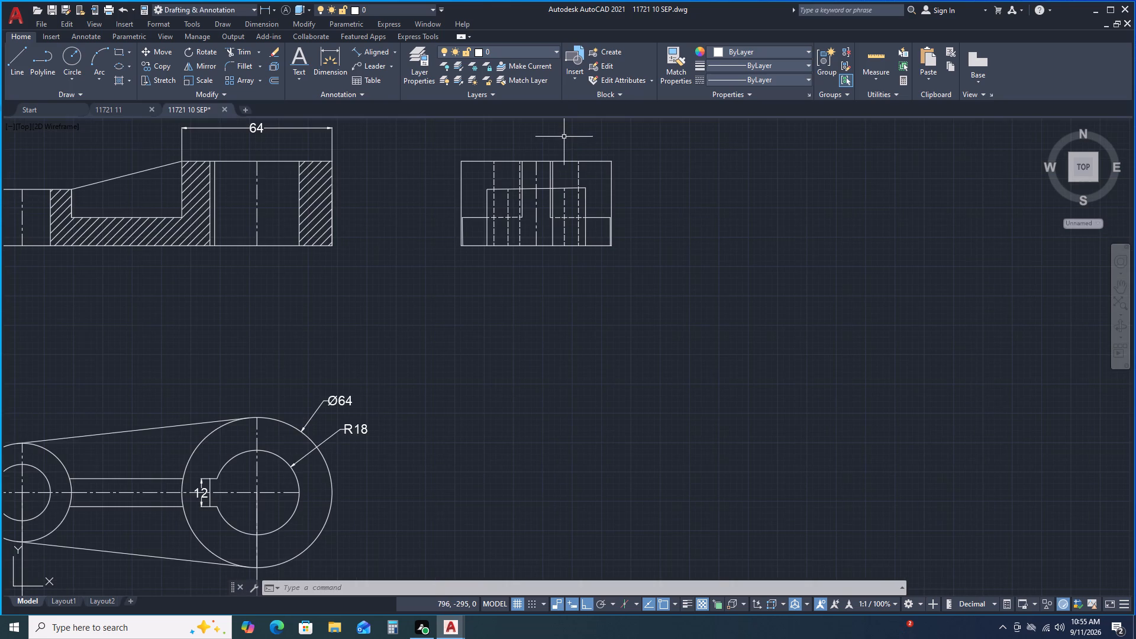
middle_drag(589, 292, 617, 357)
key(Escape)
scroll(530, 370, down, 1)
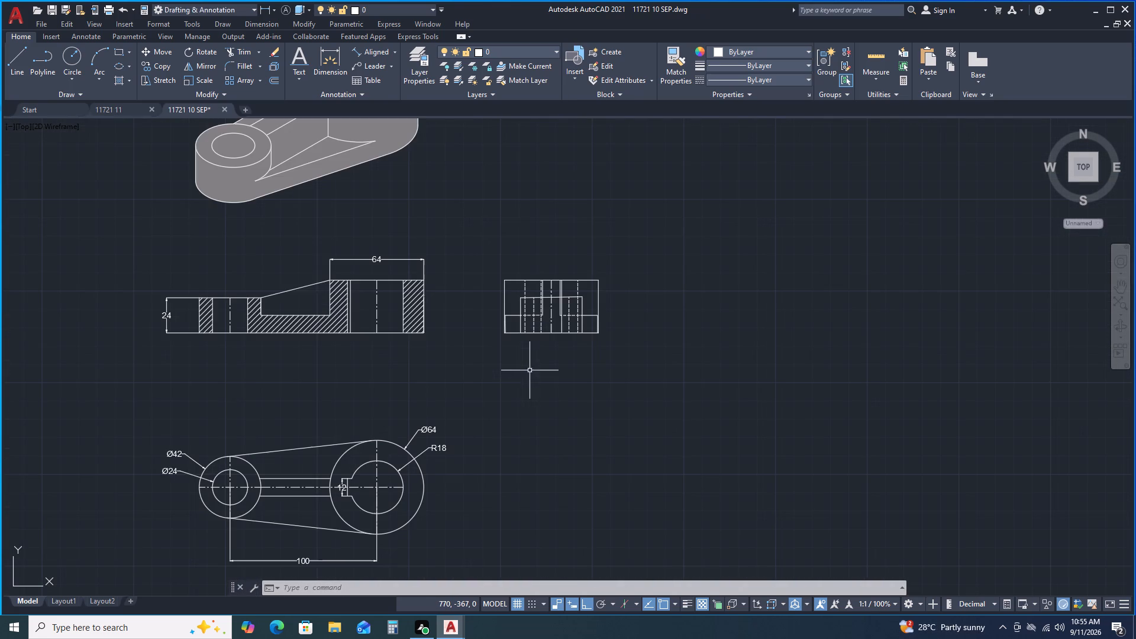
scroll(491, 360, down, 1)
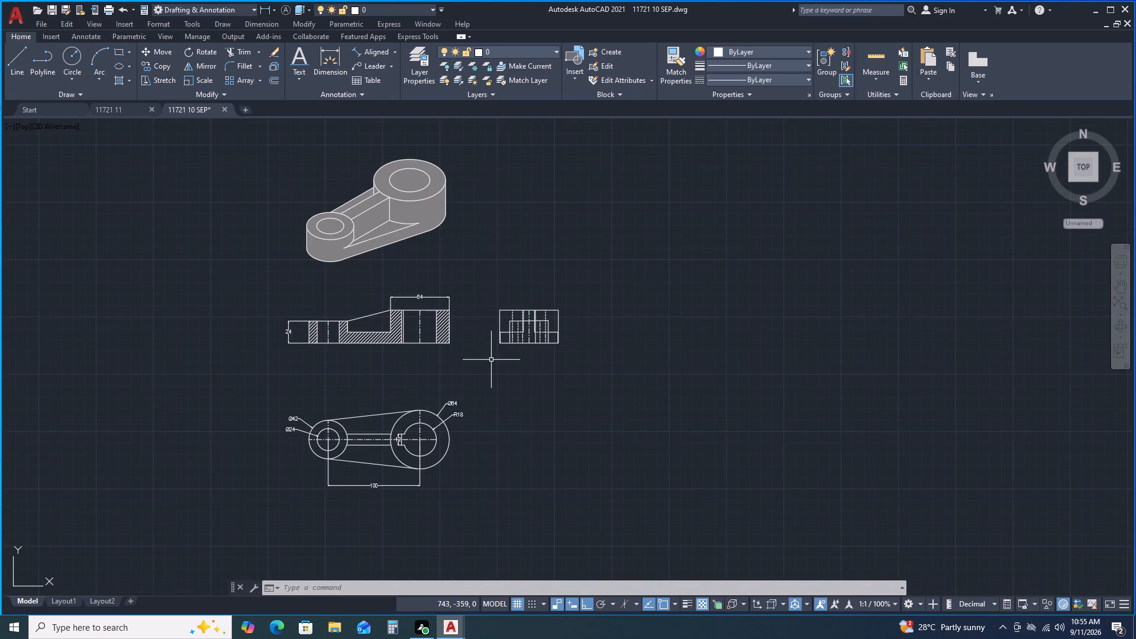
scroll(520, 207, down, 1)
middle_drag(520, 207, 533, 383)
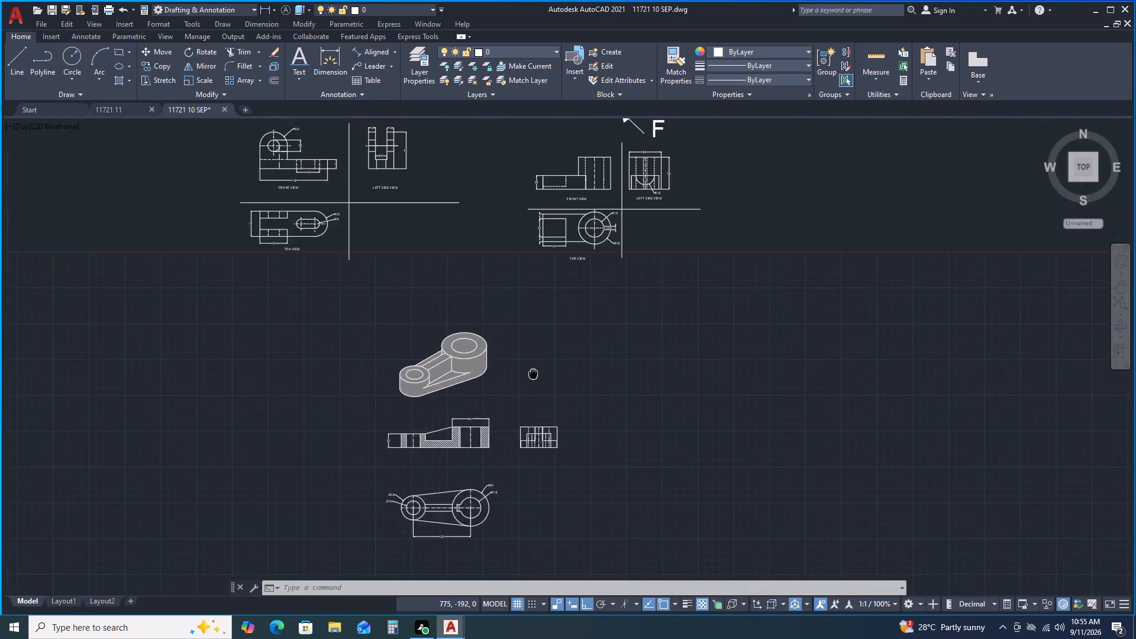
middle_drag(533, 383, 533, 386)
scroll(588, 322, up, 2)
scroll(576, 256, up, 1)
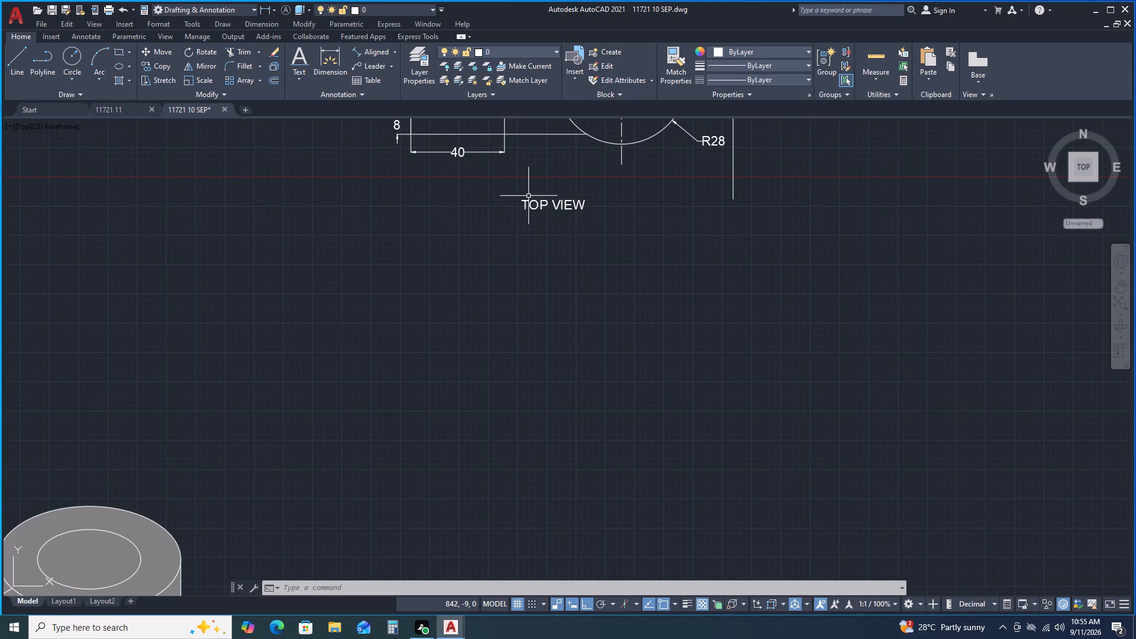
click(519, 191)
click(596, 224)
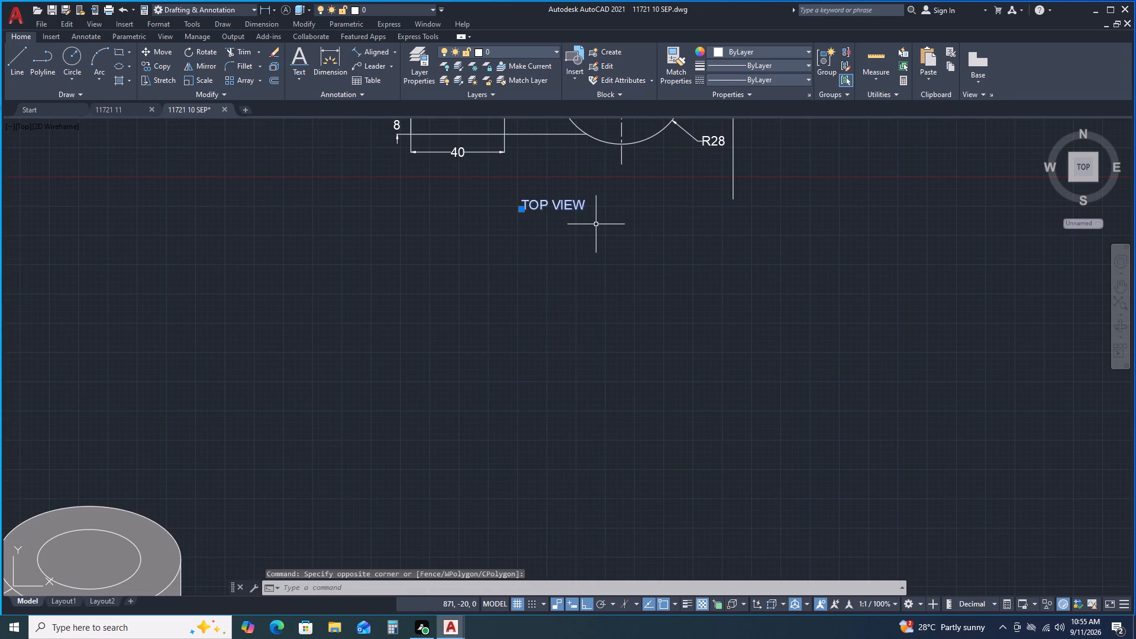
key(ctrl+c)
scroll(566, 282, down, 2)
scroll(554, 331, down, 1)
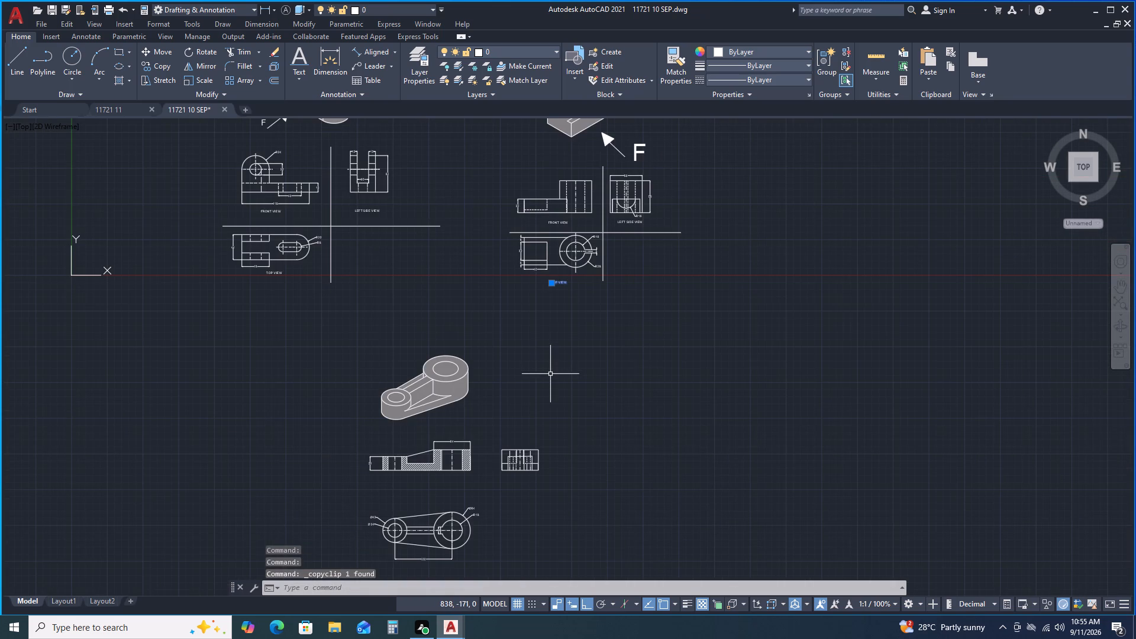
middle_drag(551, 375, 627, 188)
scroll(529, 412, up, 3)
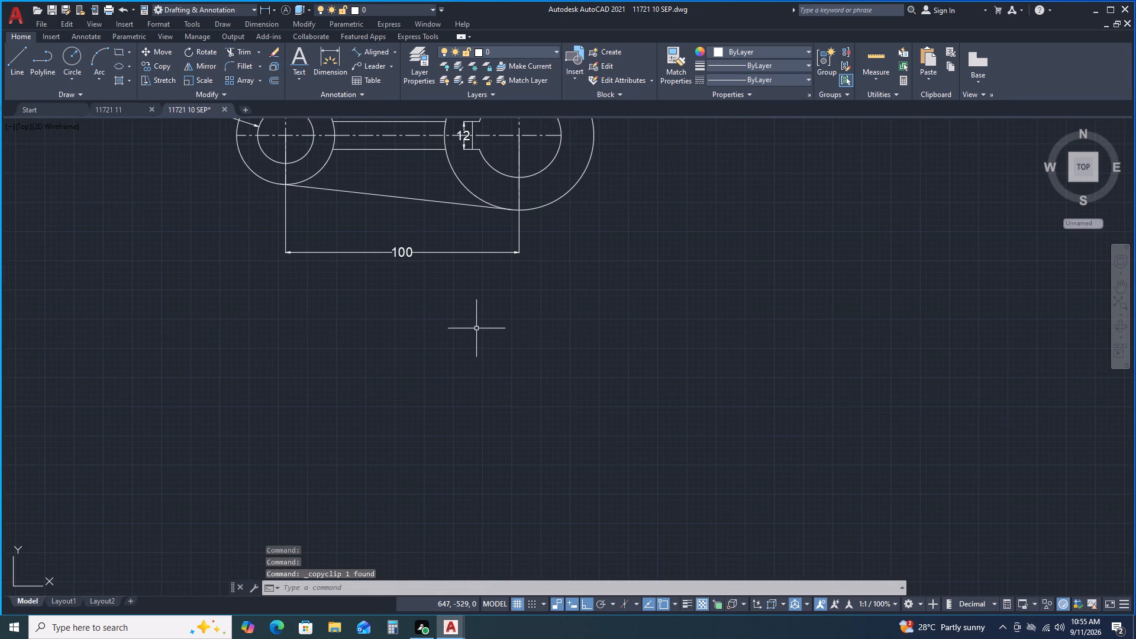
key(ctrl+v)
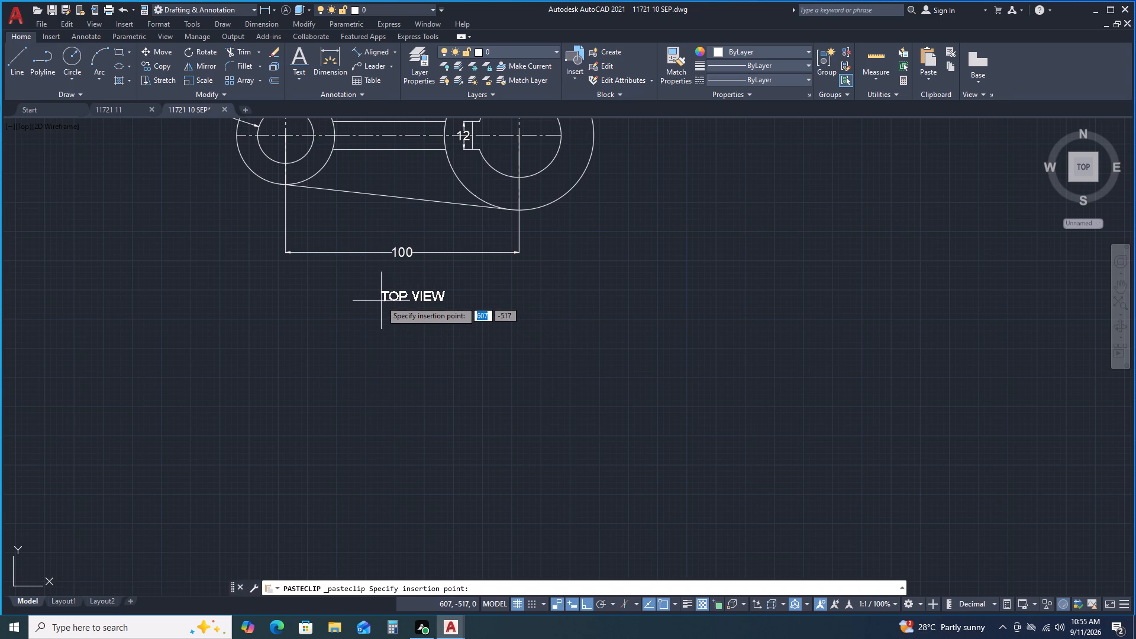
click(381, 295)
Copy the FRONT VIEW label from the neighbouring drawing and paste it centrally beneath the lever arm's sectioned front view.
scroll(381, 294, down, 1)
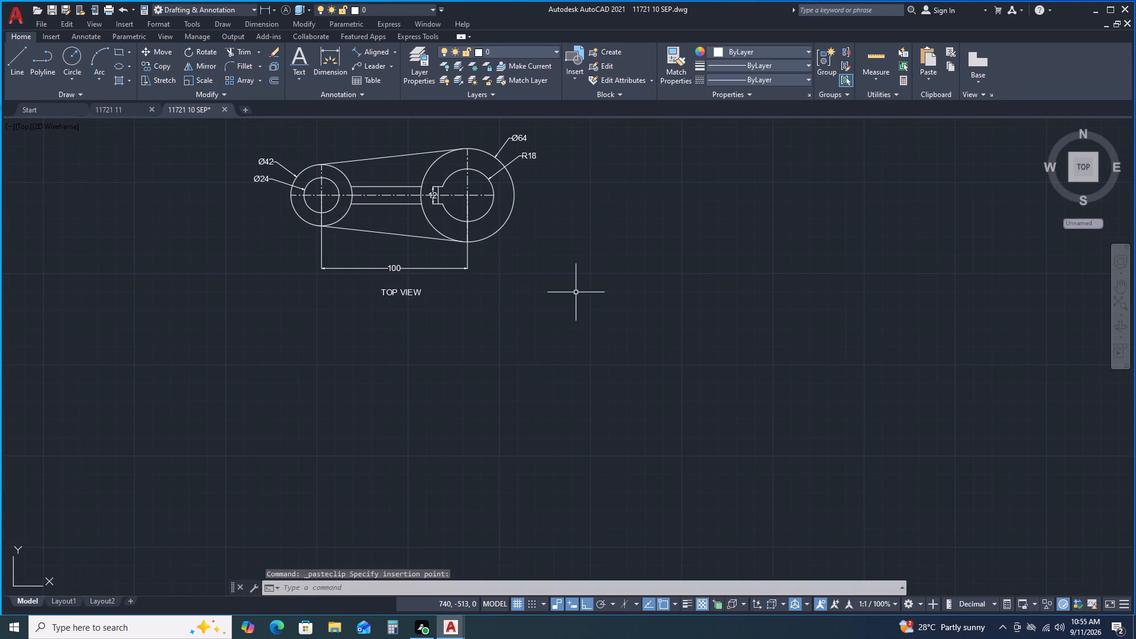
middle_drag(576, 291, 569, 486)
middle_drag(525, 157, 546, 456)
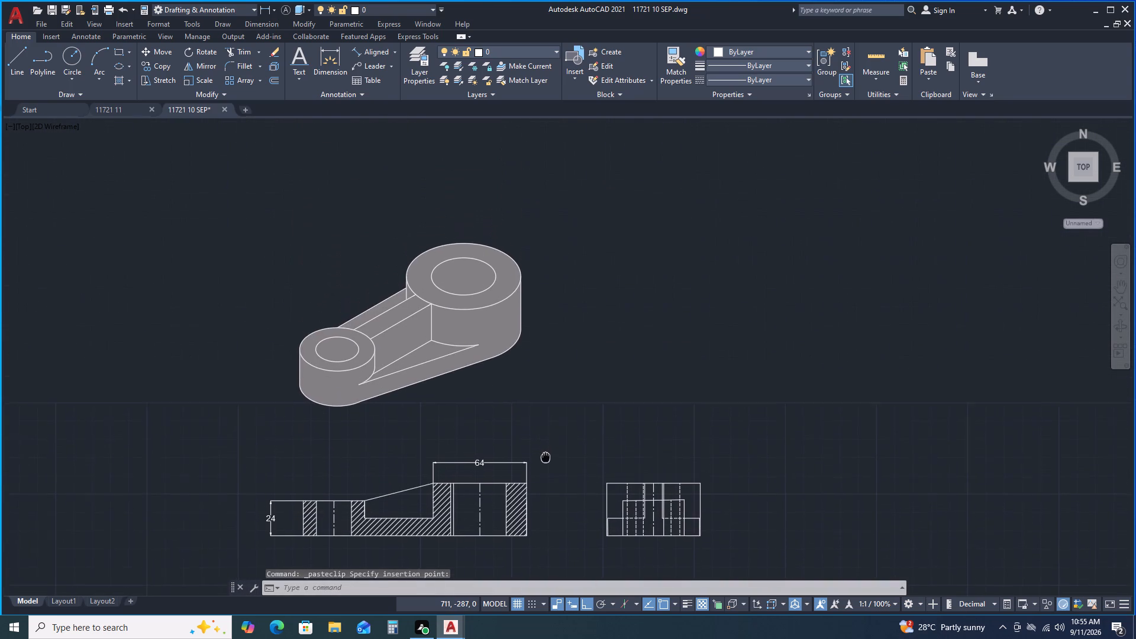
middle_drag(546, 456, 546, 457)
middle_drag(552, 201, 554, 453)
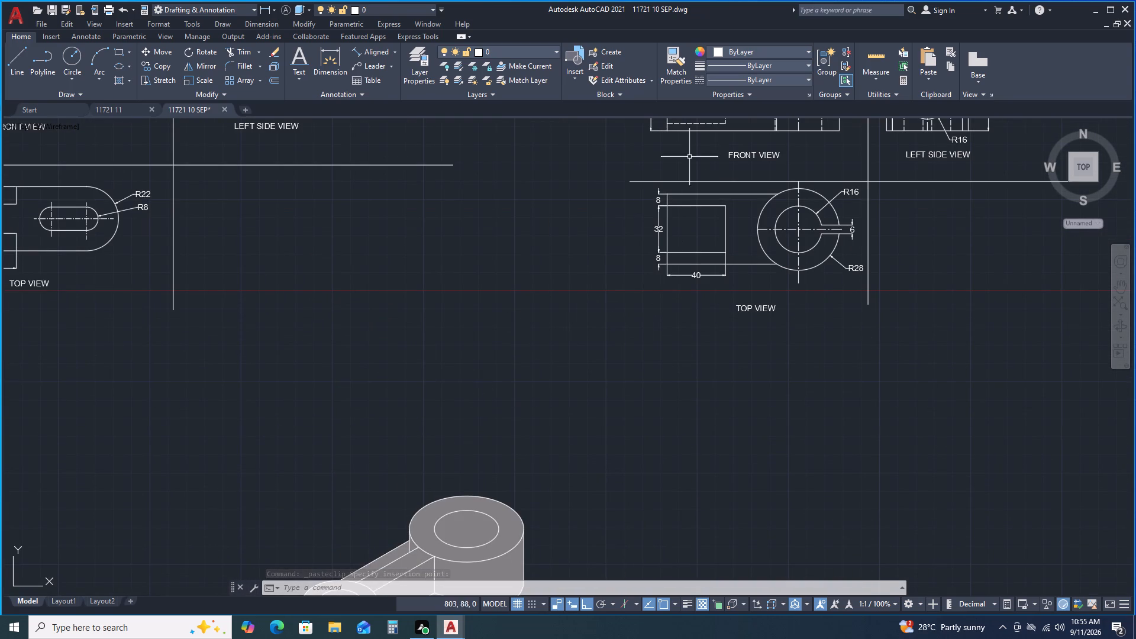
click(717, 144)
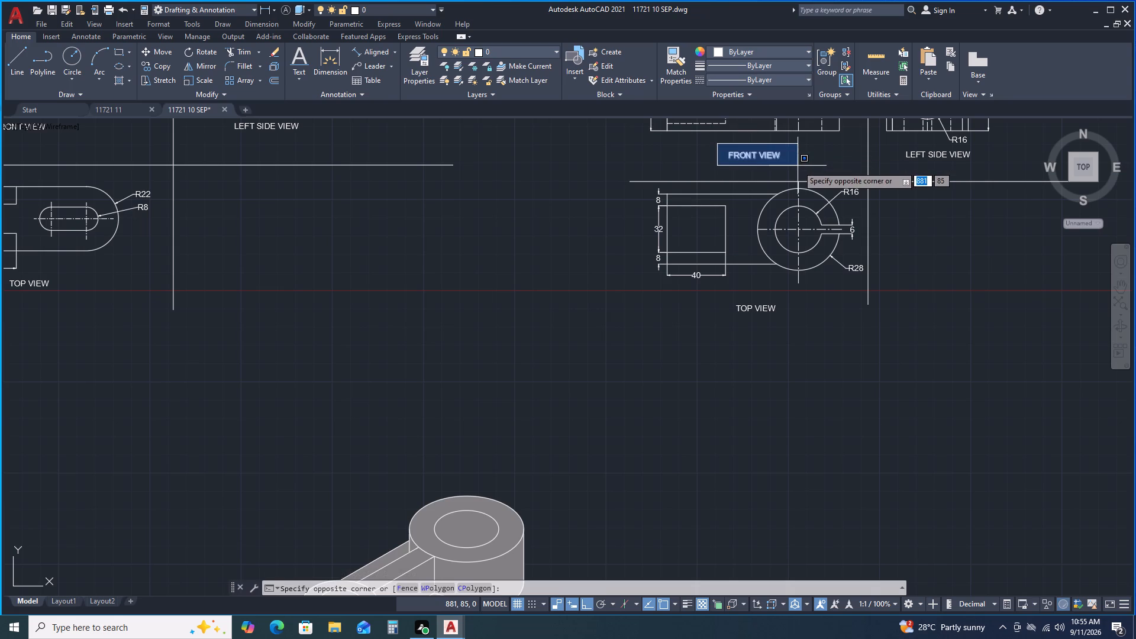
click(798, 166)
key(ctrl+c)
scroll(579, 373, down, 1)
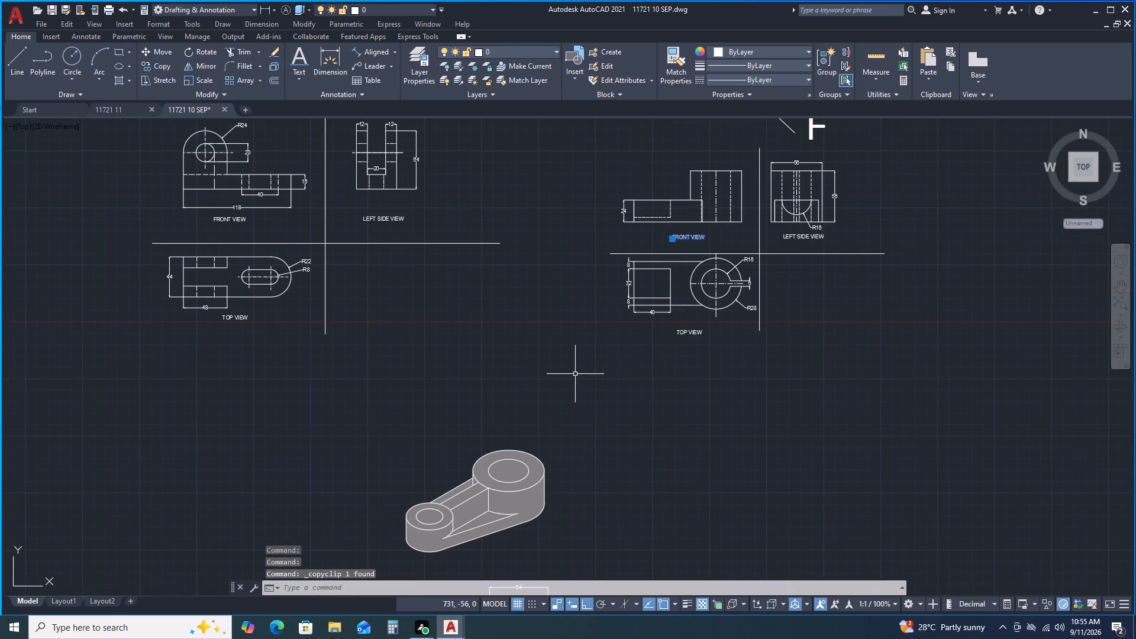
middle_drag(573, 386, 667, 117)
scroll(603, 376, up, 2)
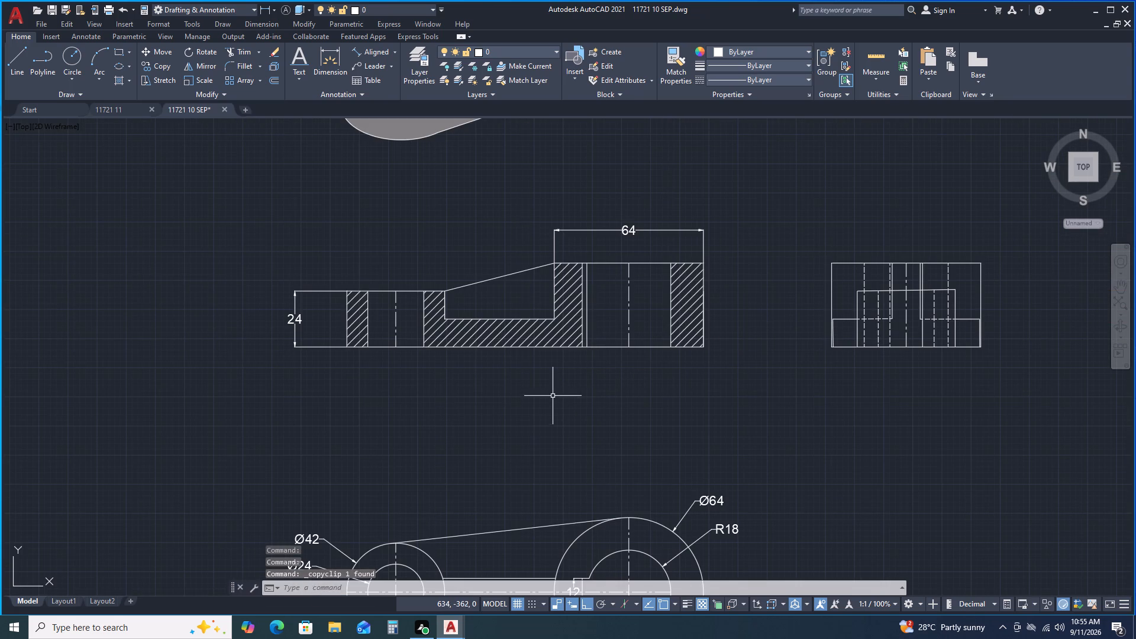
key(ctrl+v)
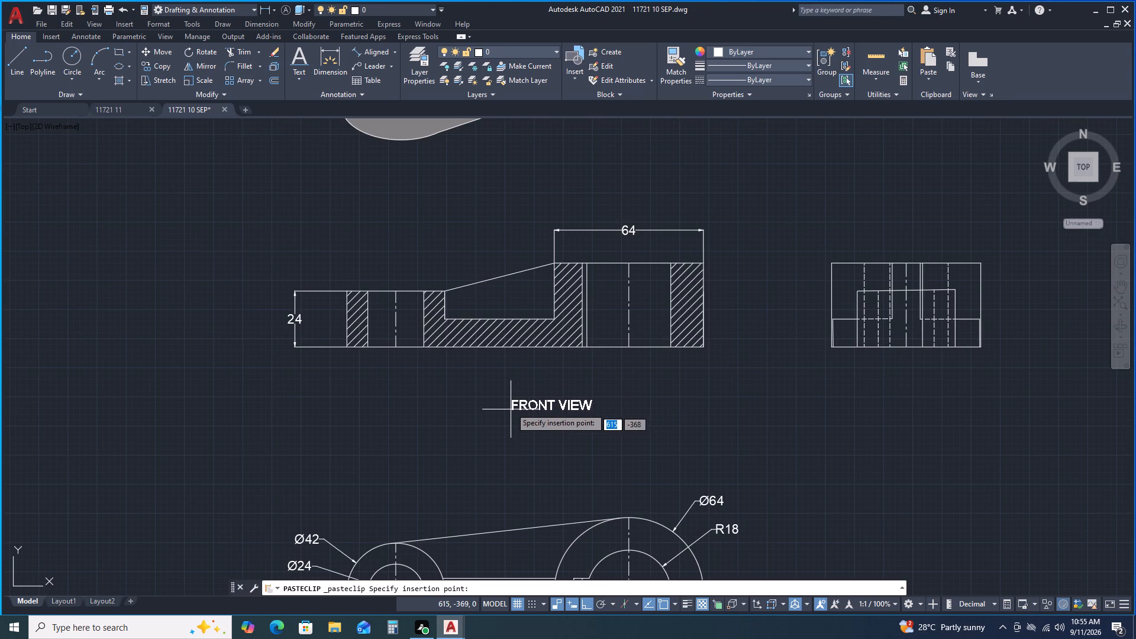
click(526, 399)
Copy the LEFT SIDE VIEW label from the neighbouring drawing and paste it centrally beneath the lever arm's side view.
scroll(527, 398, up, 1)
scroll(527, 398, down, 1)
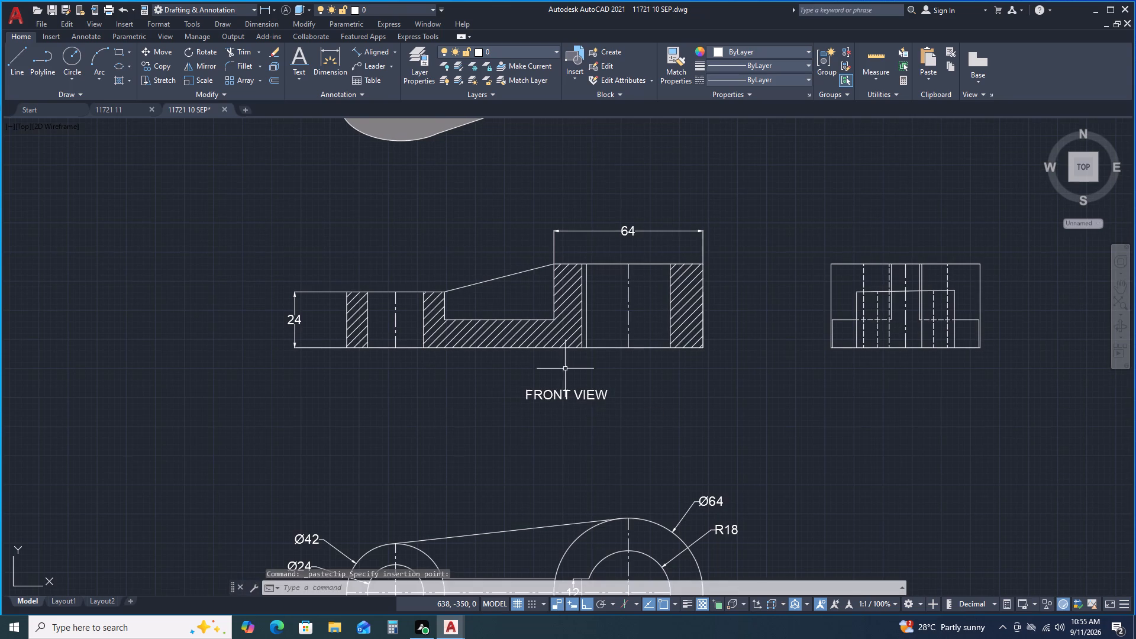
middle_drag(767, 222, 801, 421)
scroll(770, 225, down, 1)
scroll(578, 263, down, 1)
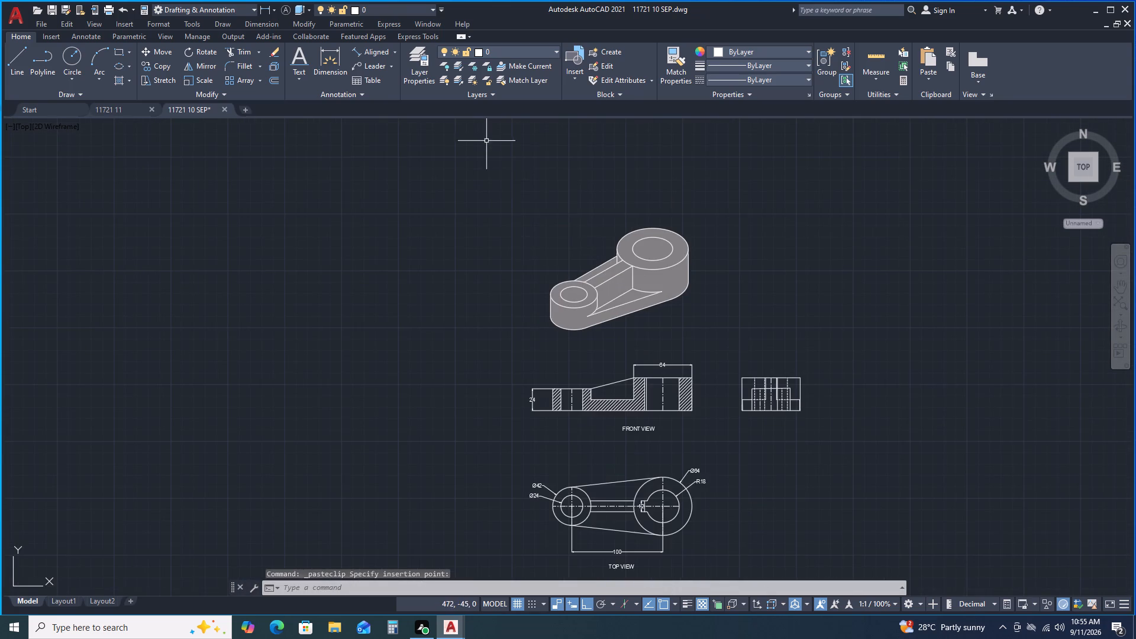
middle_drag(485, 138, 513, 428)
scroll(402, 386, up, 3)
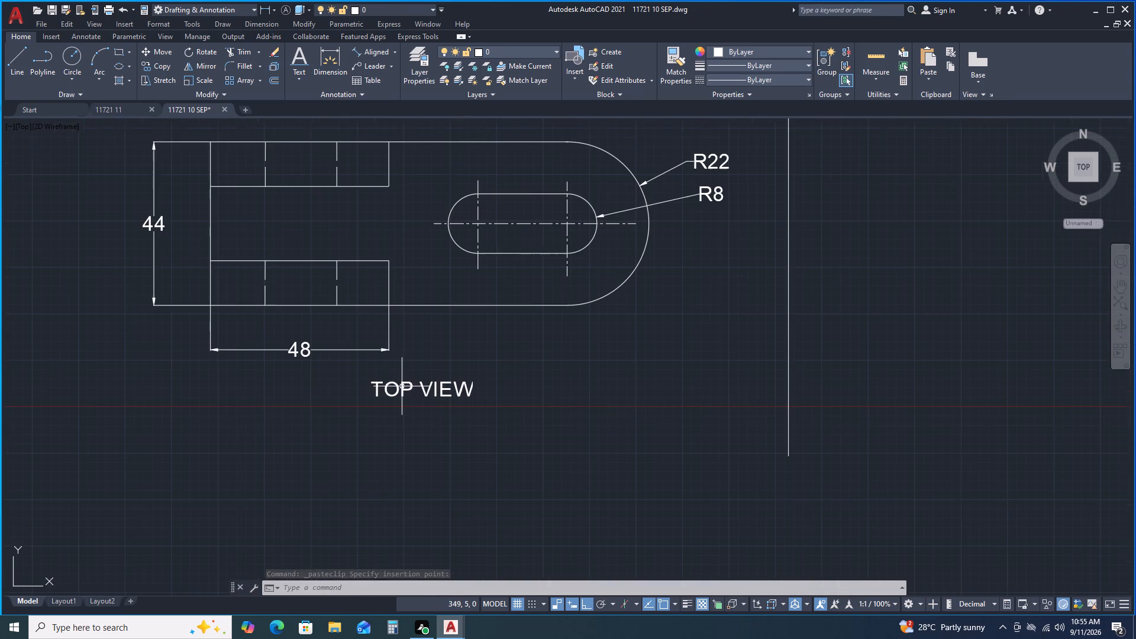
scroll(956, 160, down, 2)
middle_drag(945, 184, 608, 356)
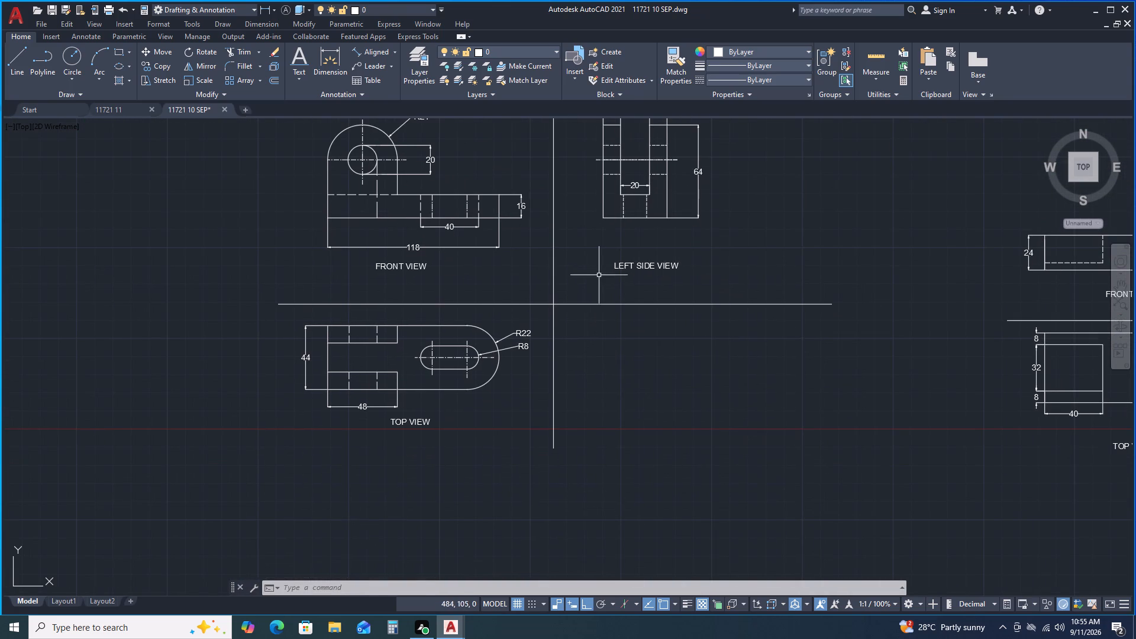
click(601, 269)
click(700, 249)
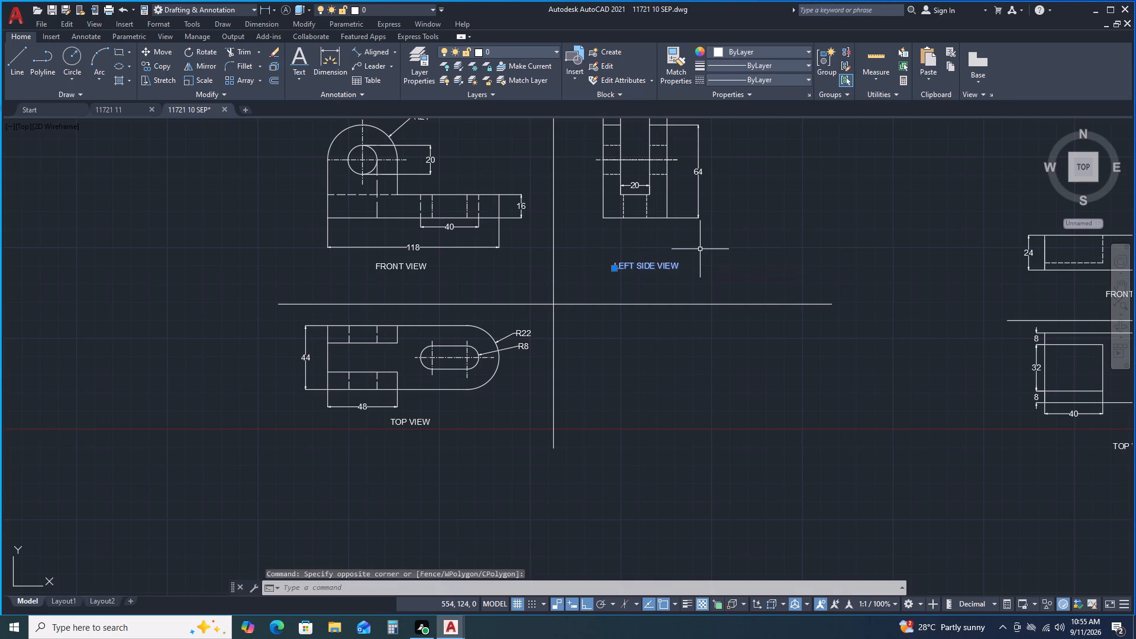
key(ctrl+c)
scroll(700, 249, down, 1)
scroll(699, 248, up, 1)
scroll(668, 392, down, 1)
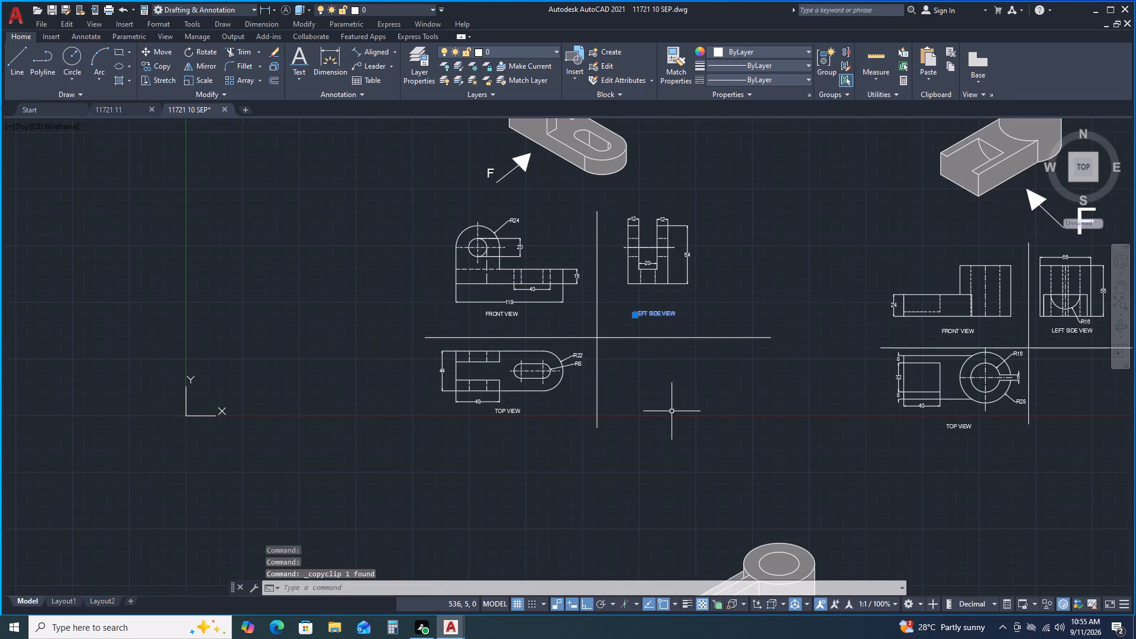
middle_drag(672, 411, 565, 31)
scroll(803, 379, up, 2)
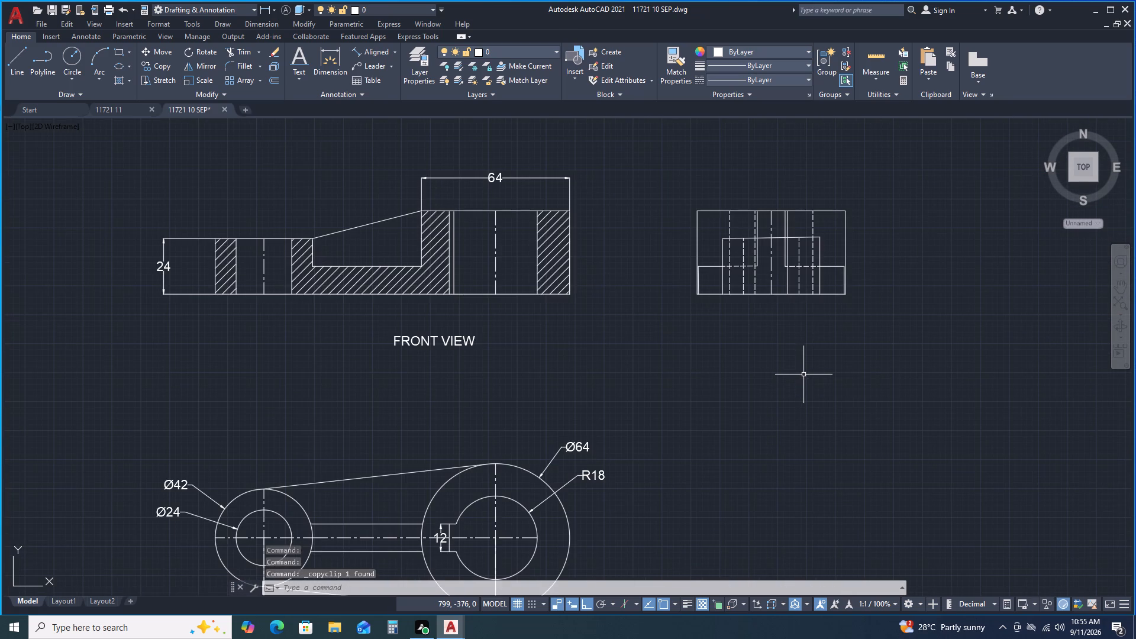
key(ctrl+v)
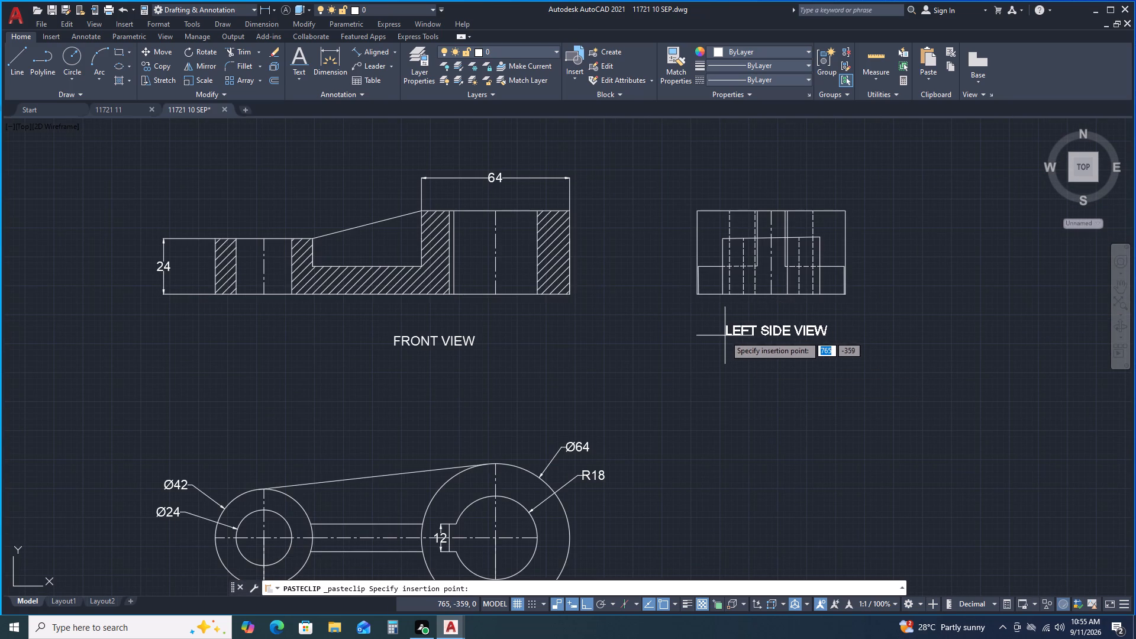
scroll(724, 334, up, 2)
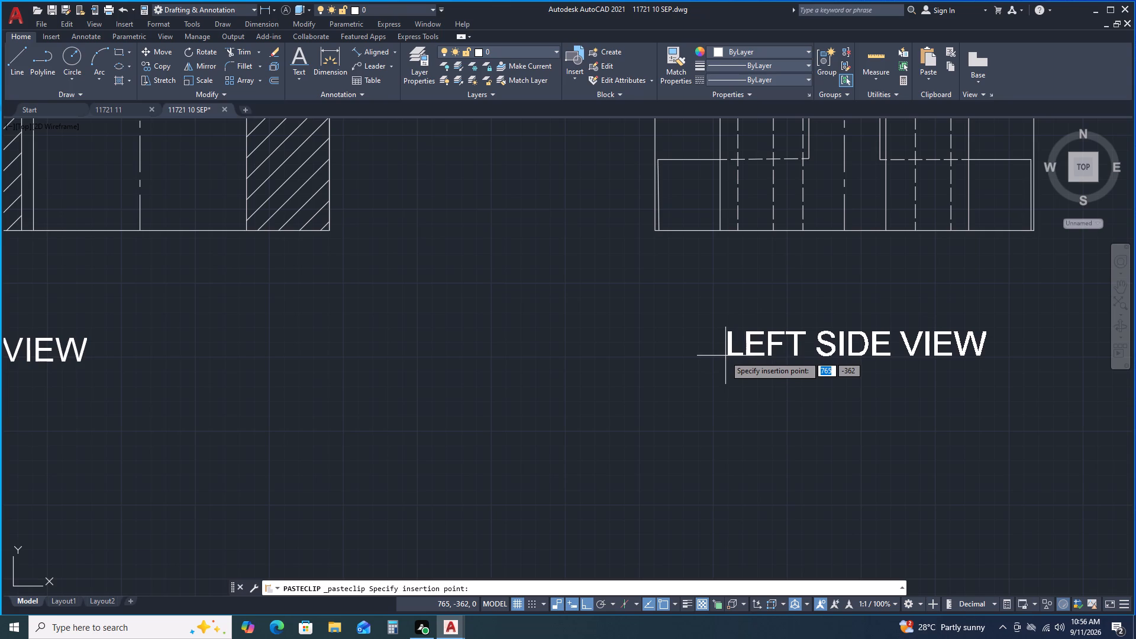
click(693, 367)
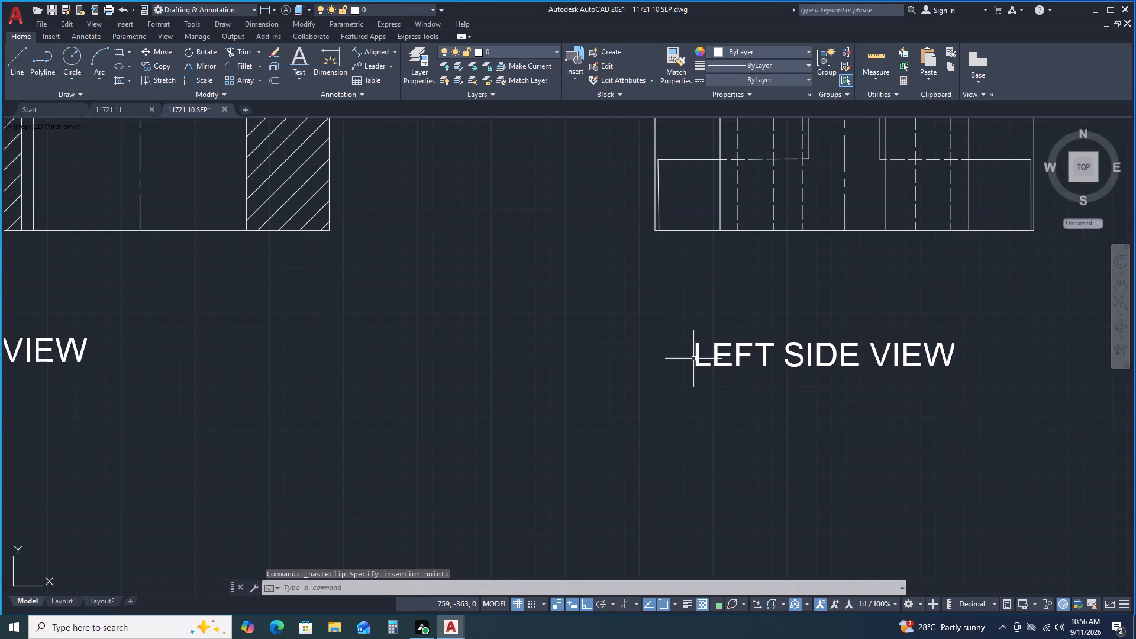
Draw a horizontal divider line between the lever arm's front and top views, extending past the side view.
scroll(693, 357, down, 2)
scroll(693, 357, up, 1)
scroll(693, 357, down, 1)
scroll(648, 270, down, 3)
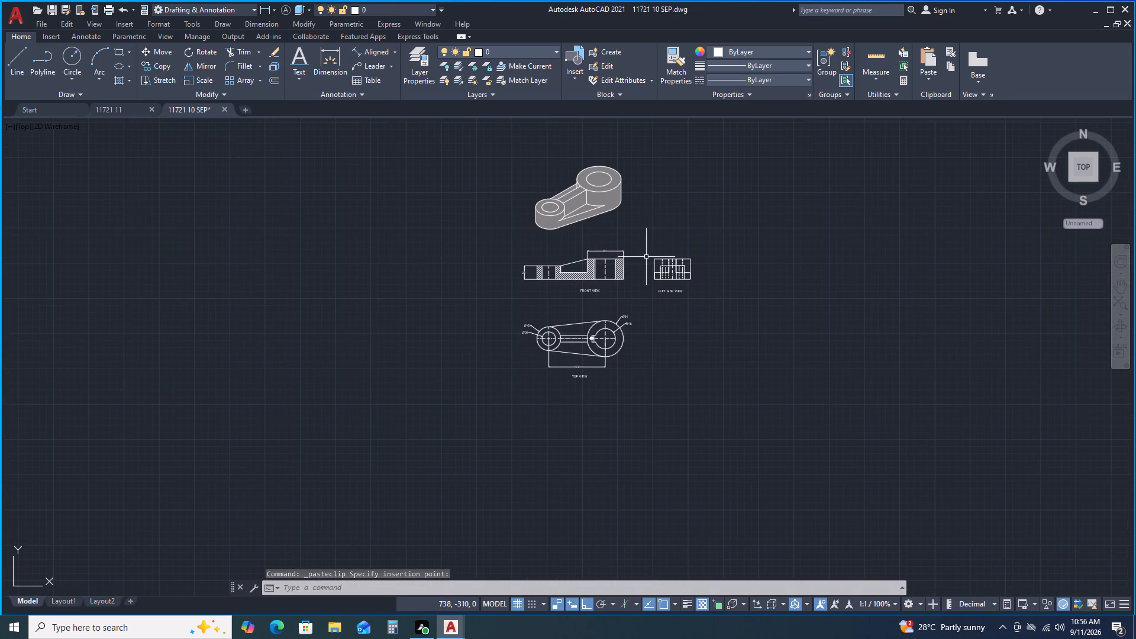
middle_drag(657, 201, 666, 417)
middle_drag(676, 448, 689, 325)
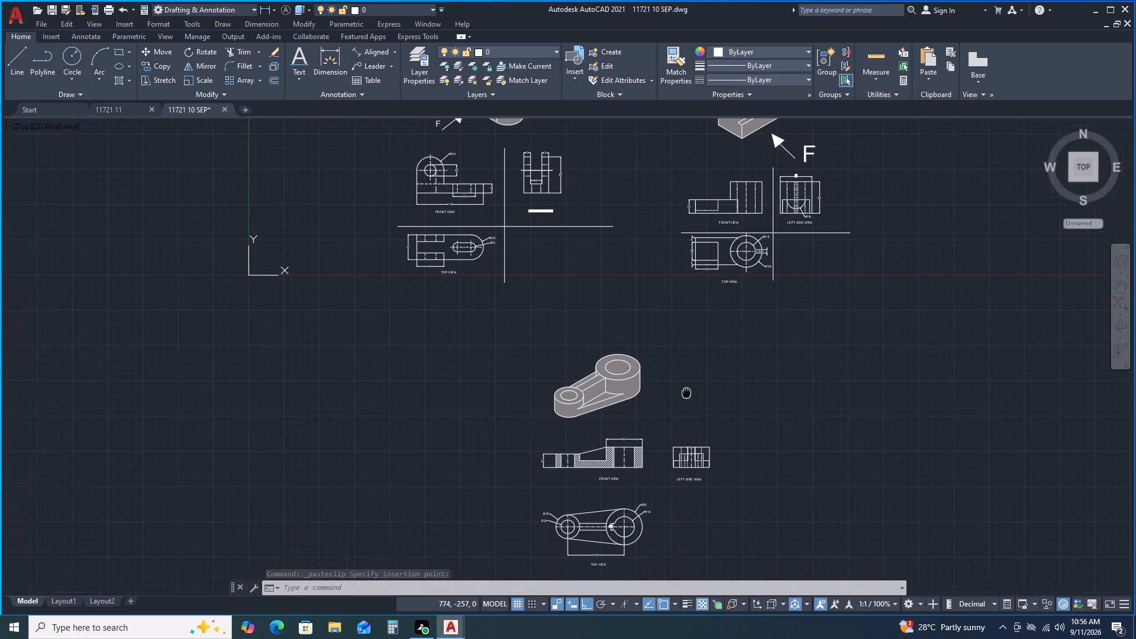
middle_drag(689, 325, 711, 217)
click(17, 60)
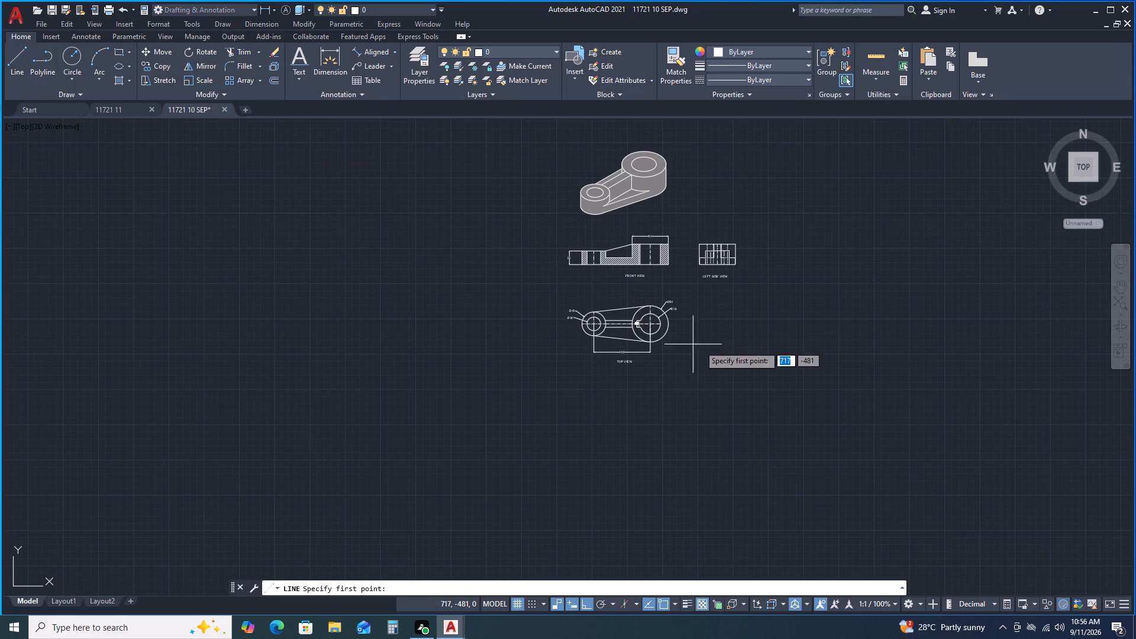
scroll(653, 265, up, 1)
scroll(627, 309, up, 1)
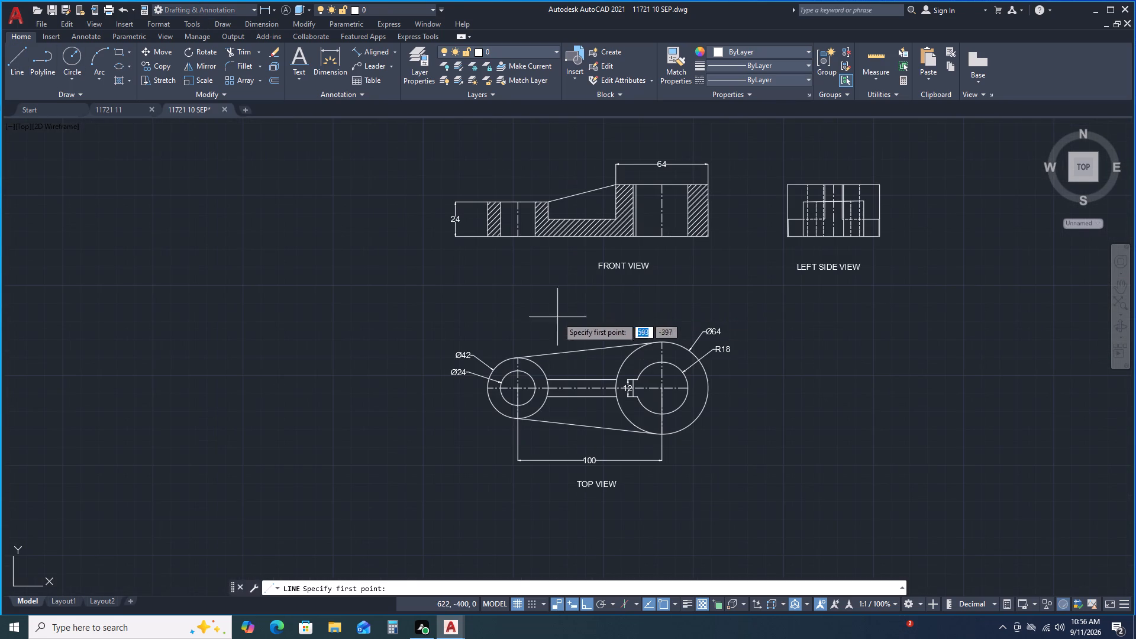
click(415, 314)
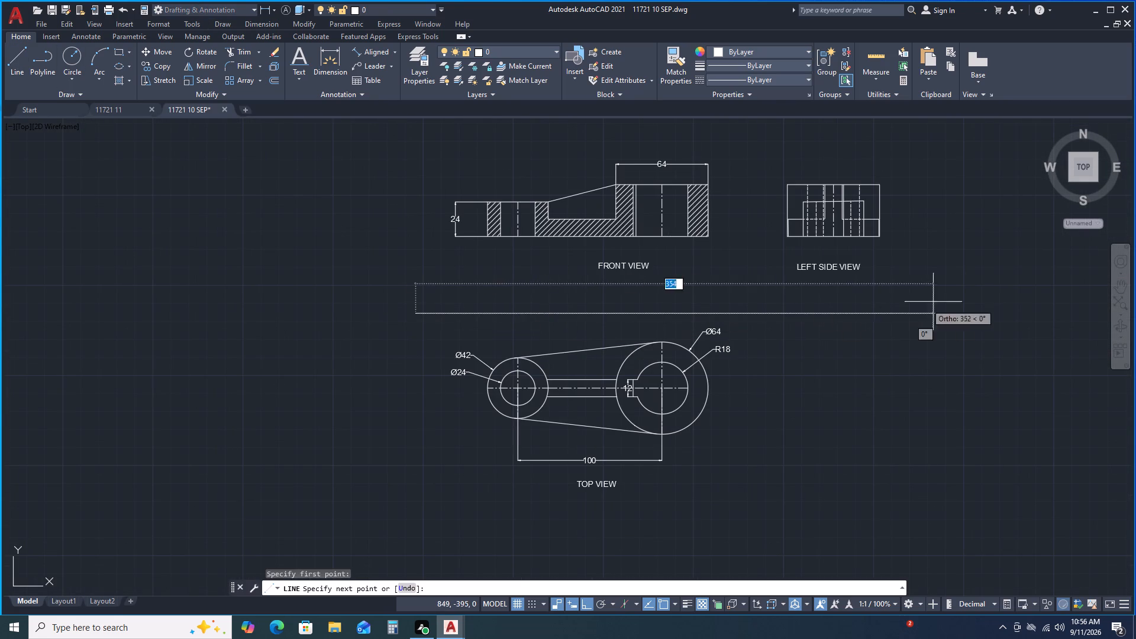
click(999, 301)
key(space)
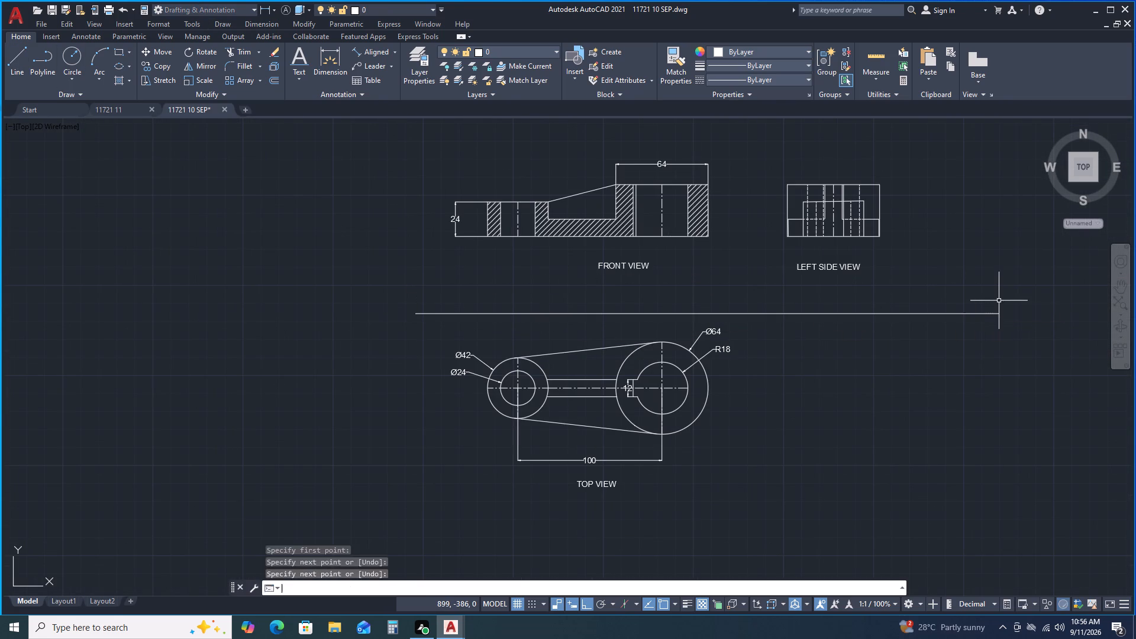
Draw a vertical divider line between the lever arm's front and left side views, crossing the horizontal divider and running below the top view.
key(space)
click(748, 135)
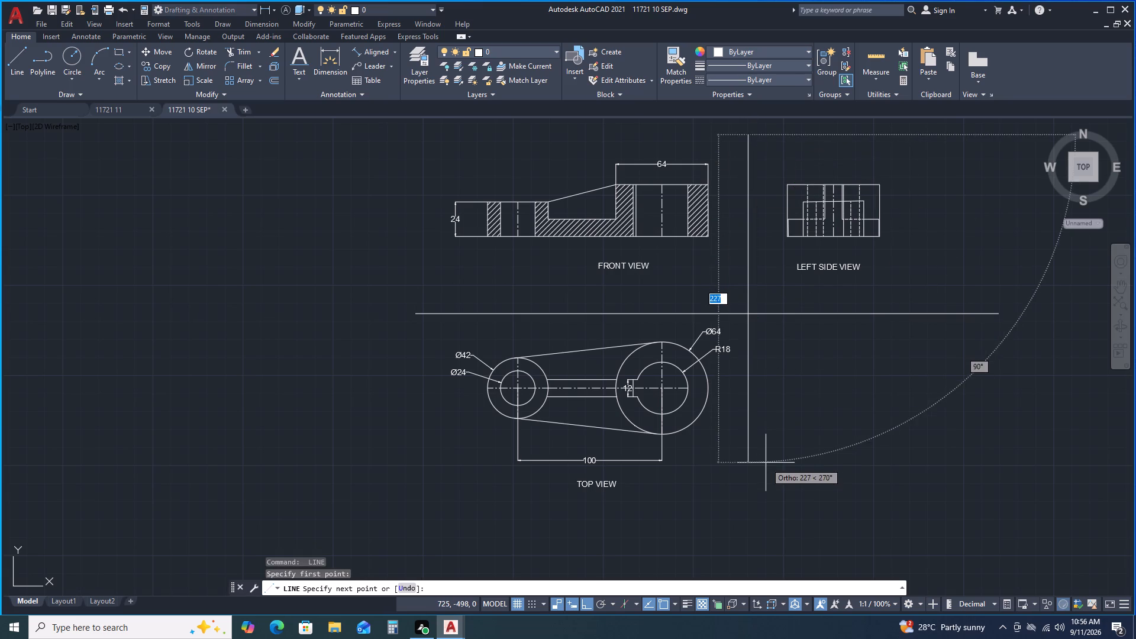
click(760, 502)
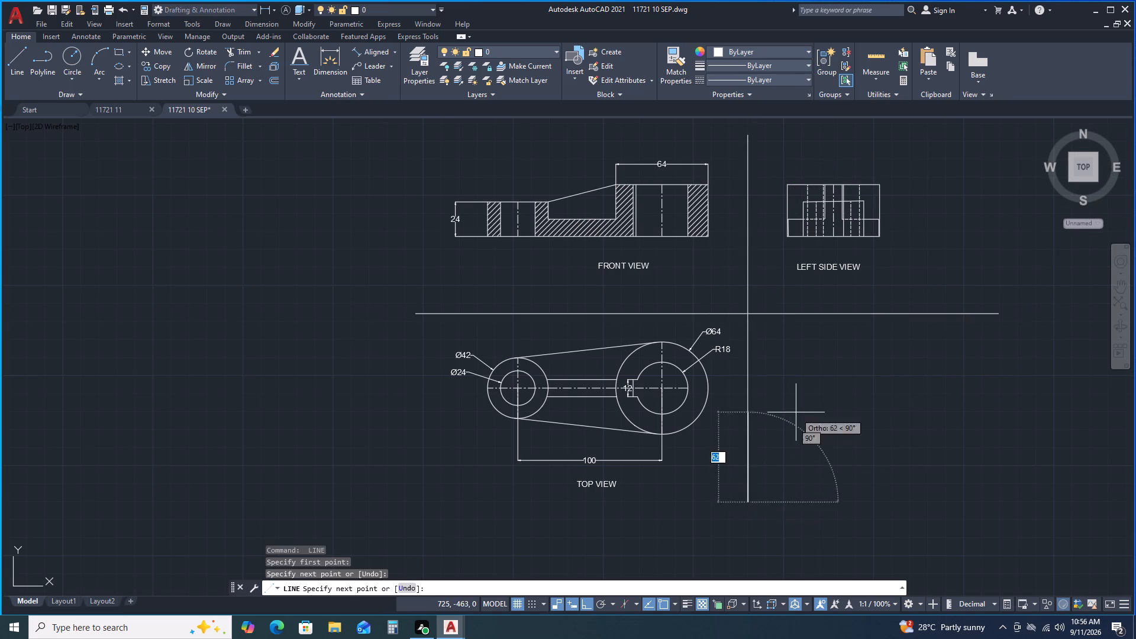
key(space)
Save the drawing as 11721 10 SEP in the Documents folder, replacing the existing file.
scroll(796, 409, down, 2)
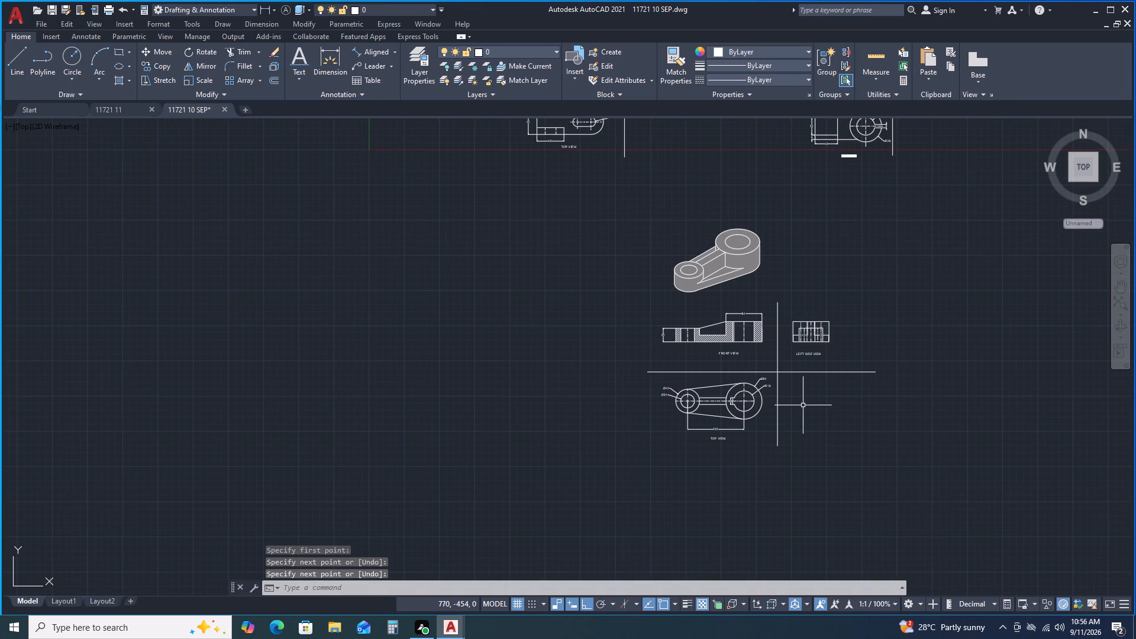
scroll(803, 405, down, 2)
middle_drag(912, 331, 911, 331)
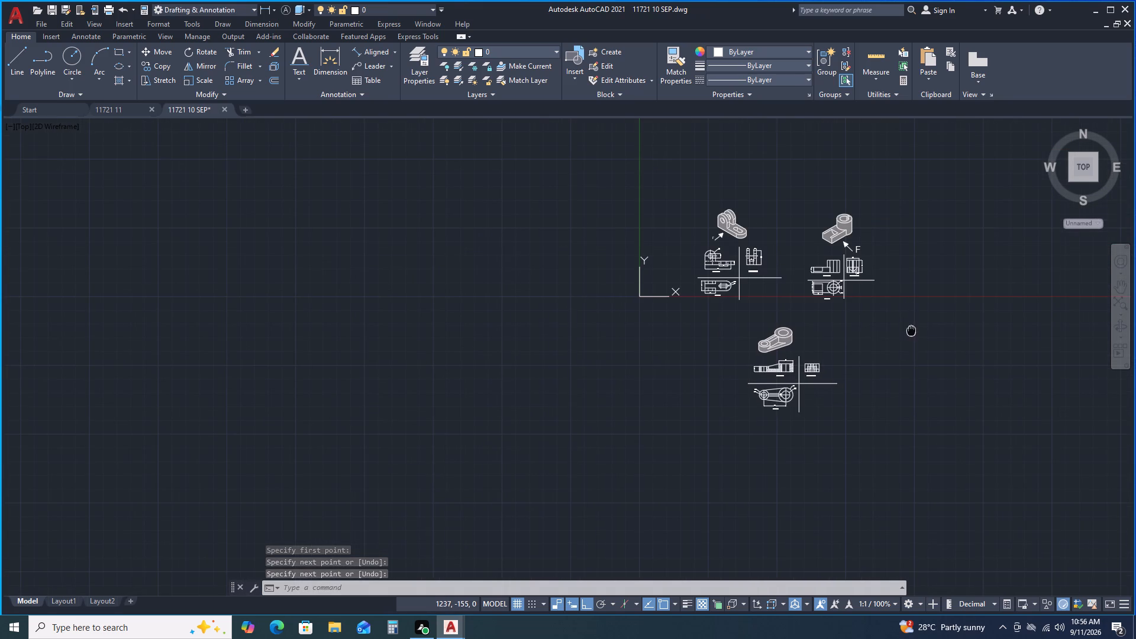
middle_drag(911, 331, 819, 366)
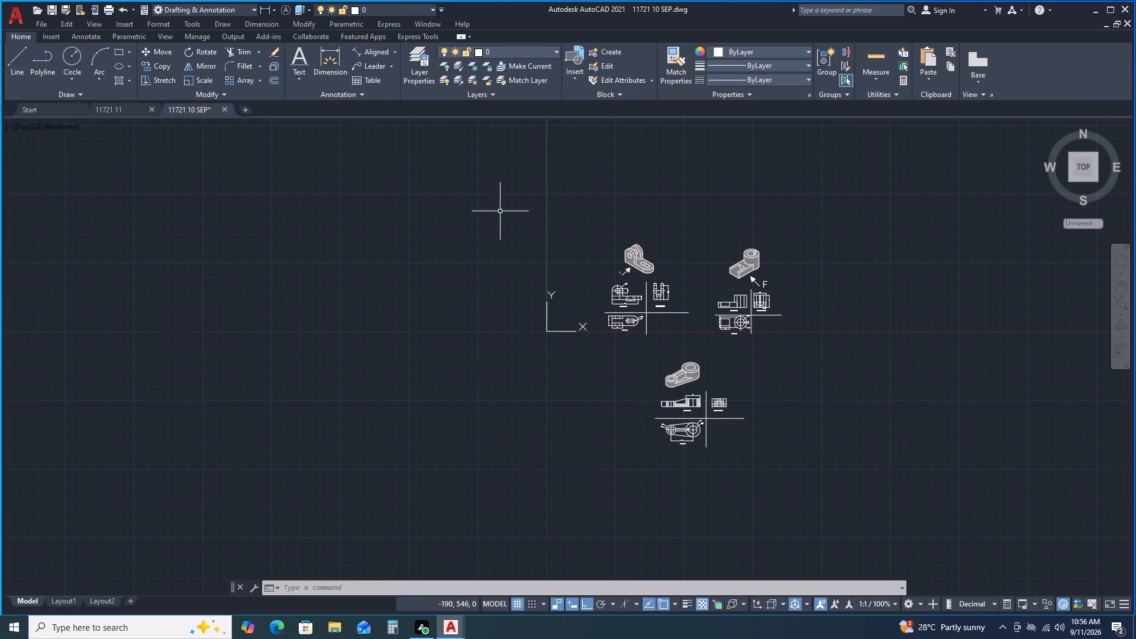
click(17, 17)
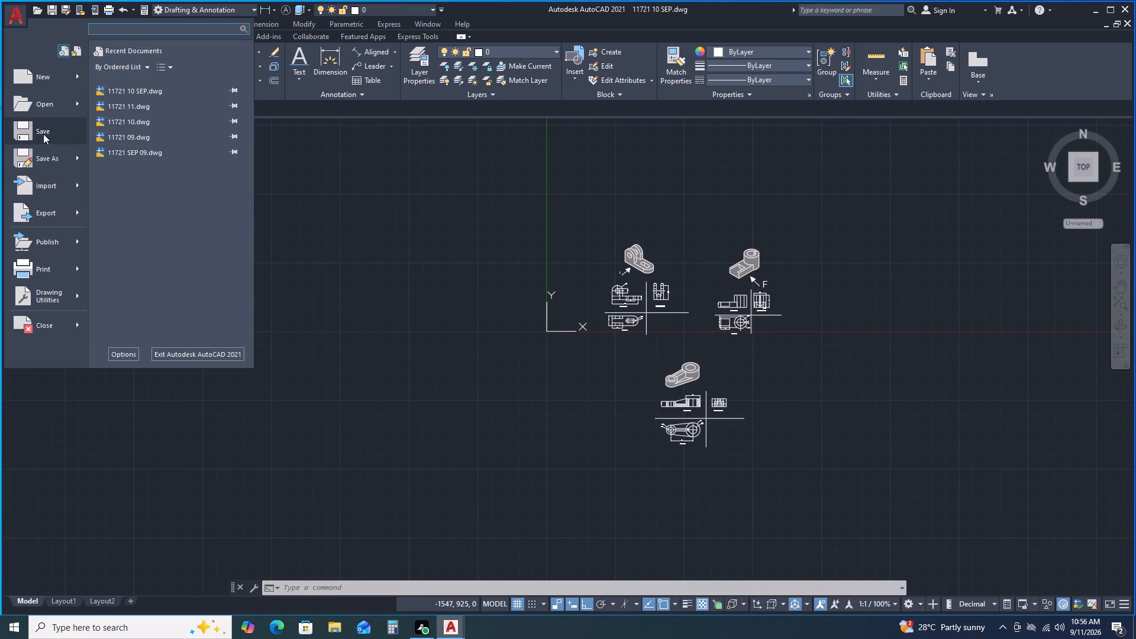
click(44, 156)
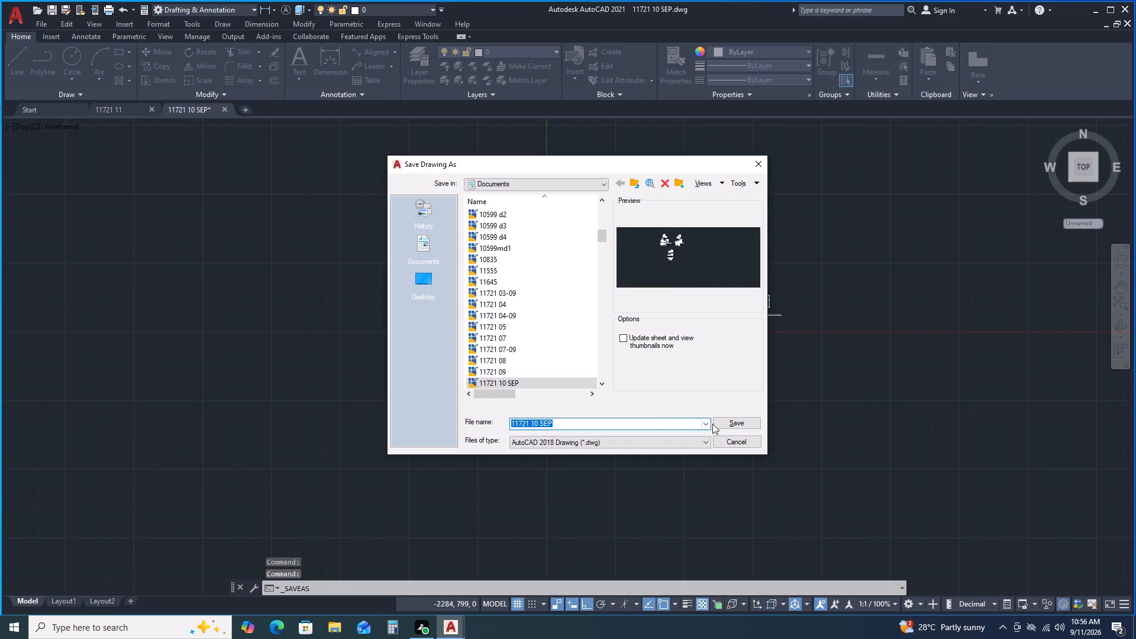
click(733, 427)
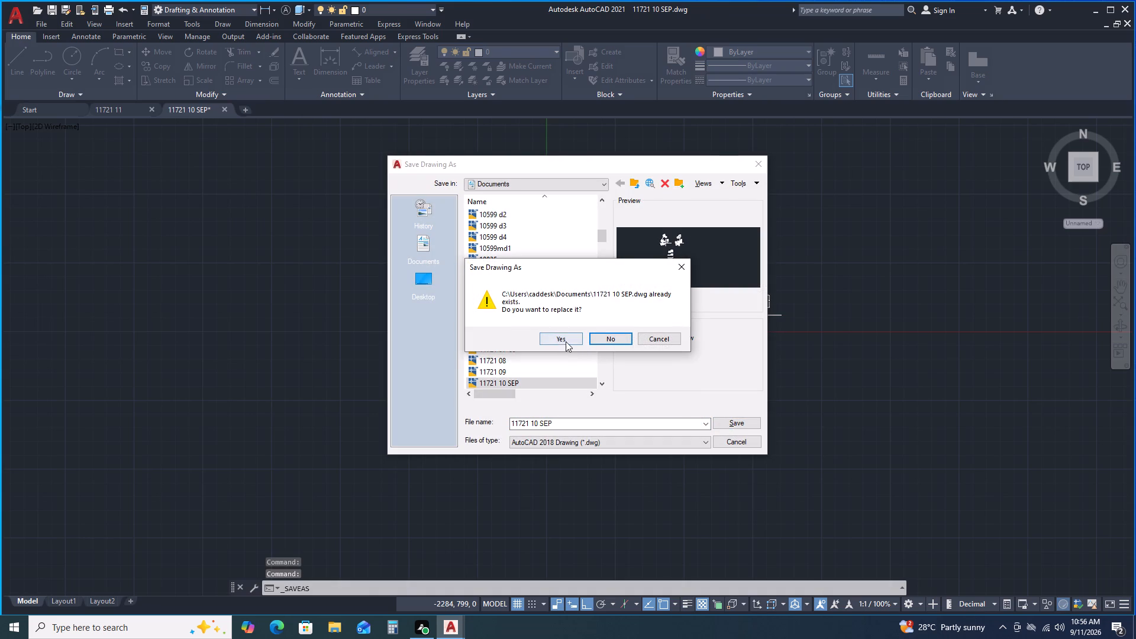
click(562, 341)
Copy all three parts' isometric models, projection views and divider lines to the clipboard.
scroll(562, 341, down, 1)
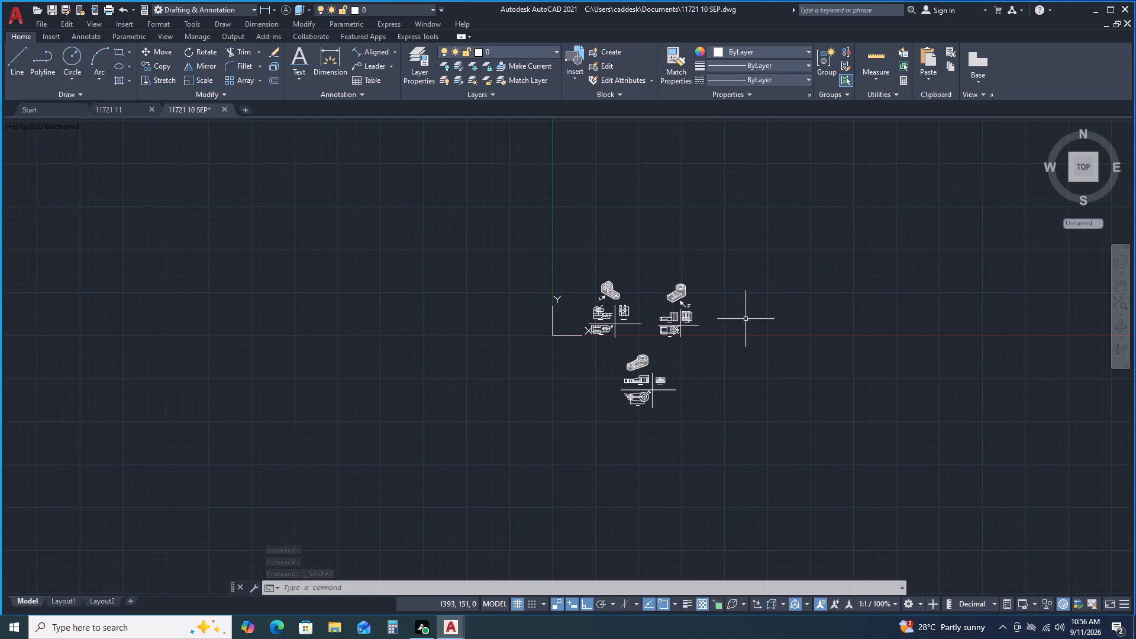
middle_drag(746, 359, 631, 312)
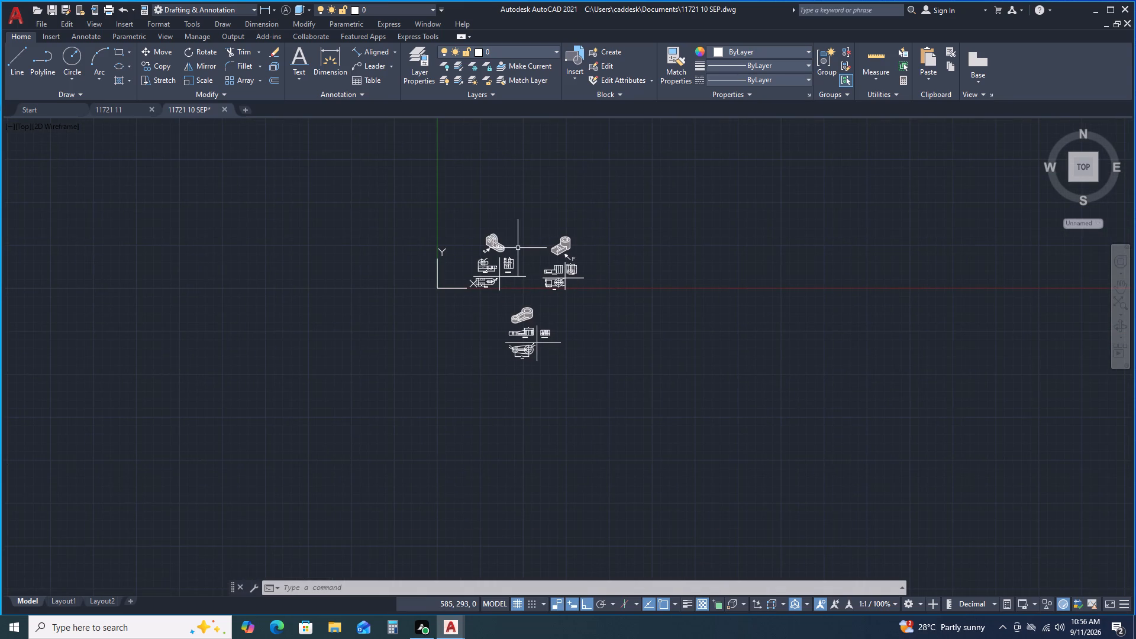
scroll(518, 248, up, 3)
scroll(518, 247, down, 1)
middle_drag(518, 248, 484, 200)
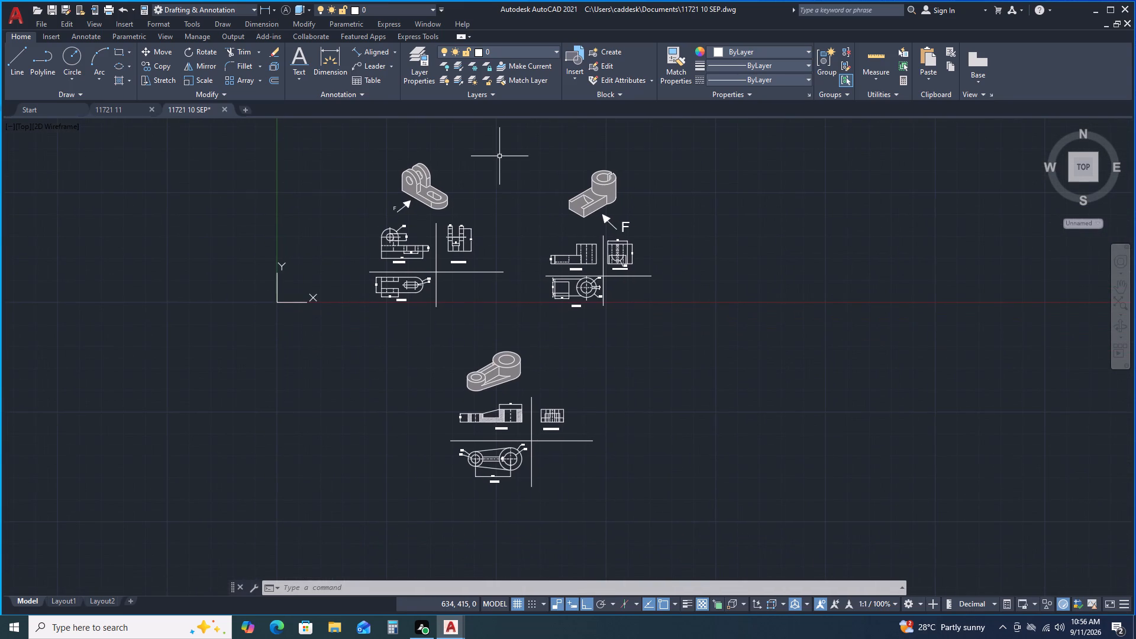
click(337, 131)
click(751, 526)
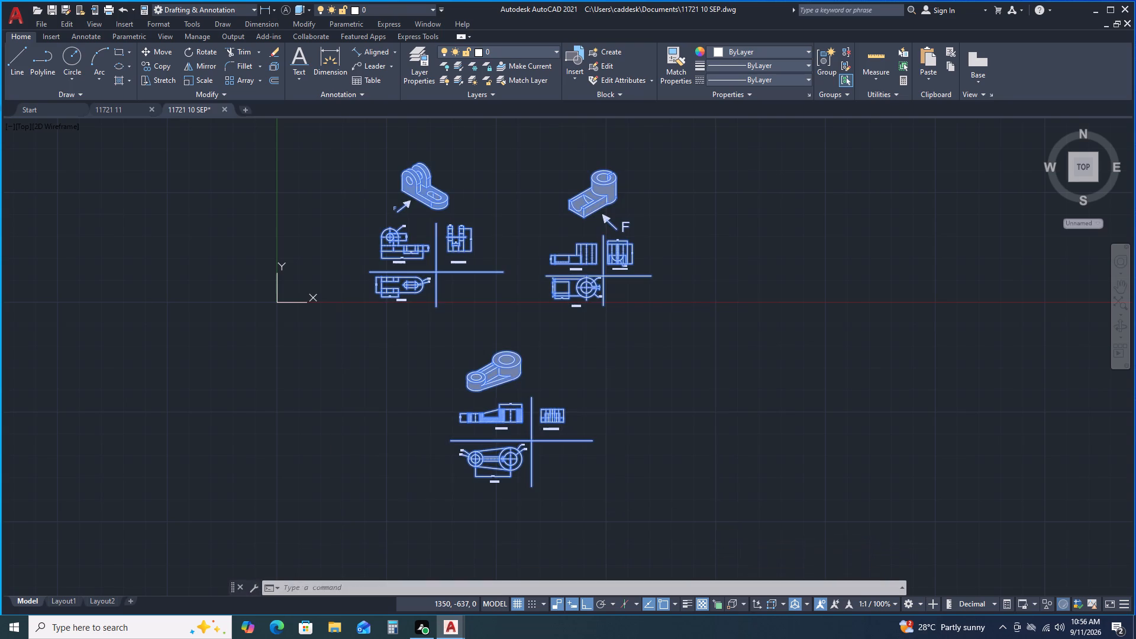
key(ctrl+c)
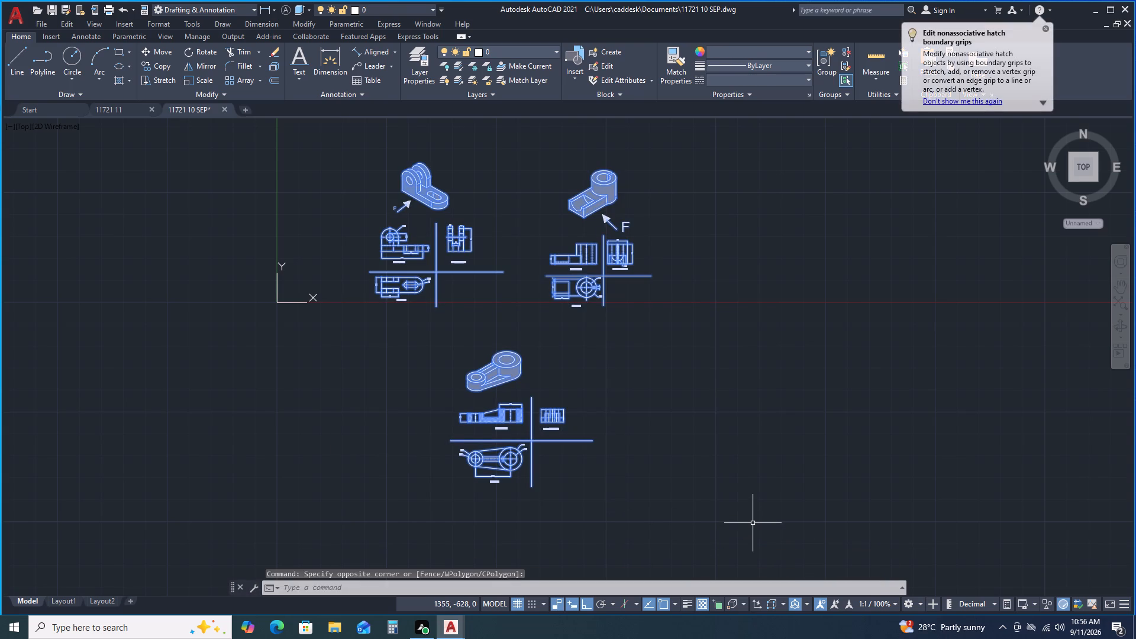
Create a new blank drawing.
click(245, 107)
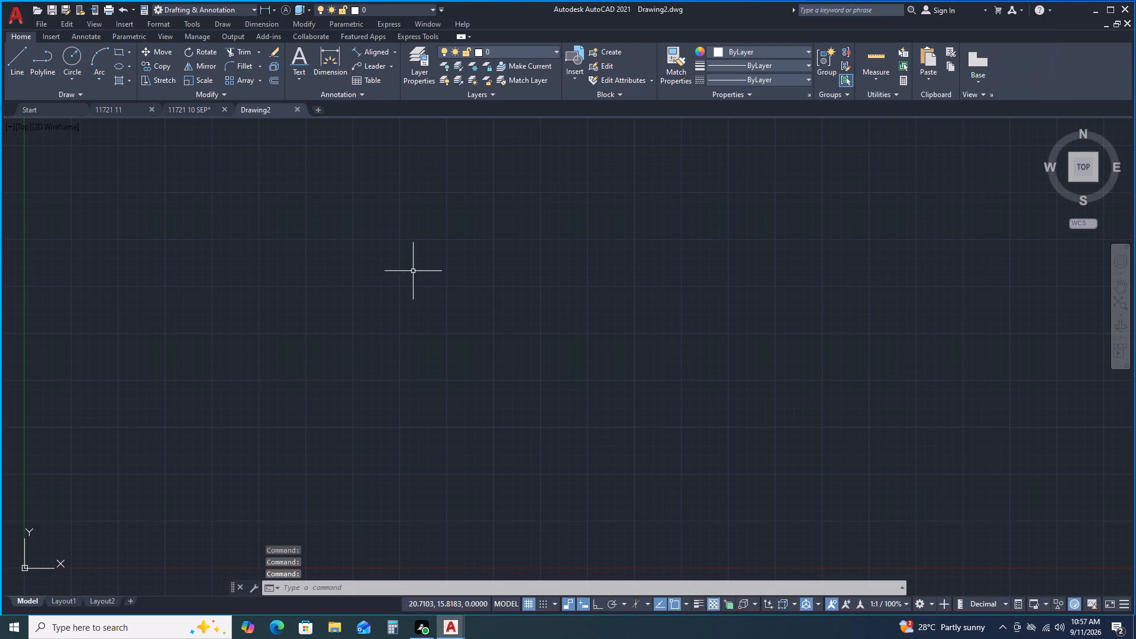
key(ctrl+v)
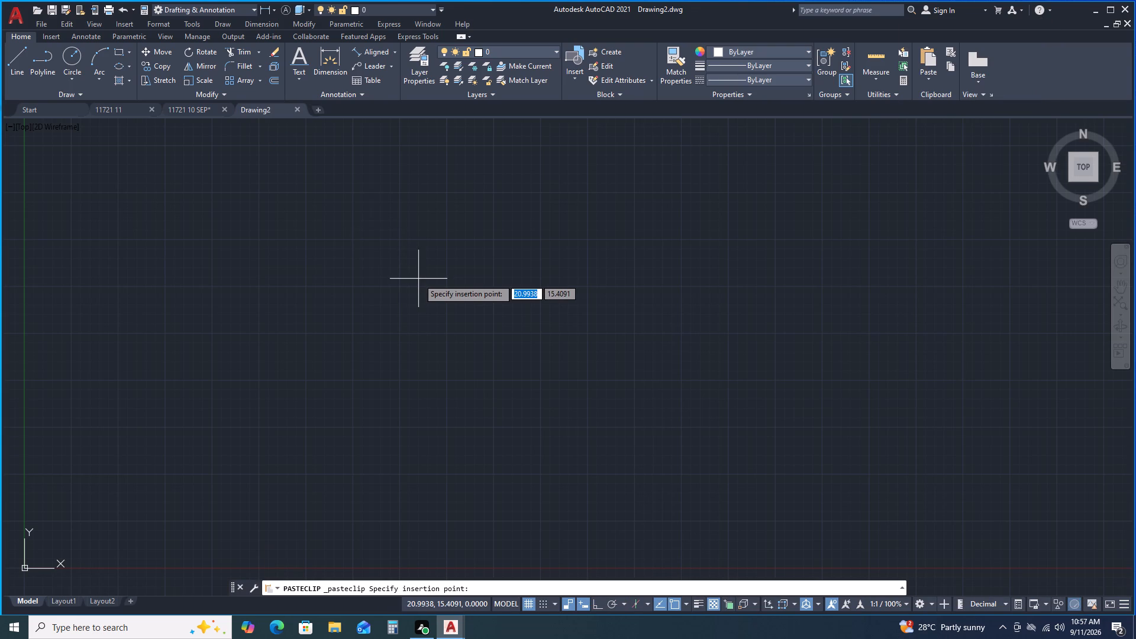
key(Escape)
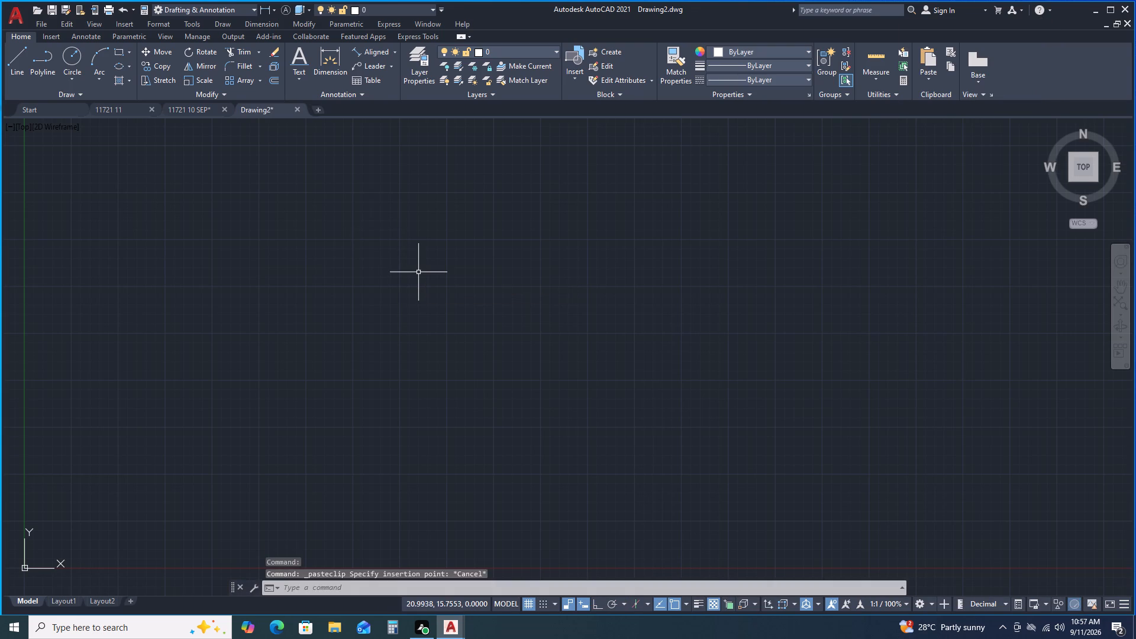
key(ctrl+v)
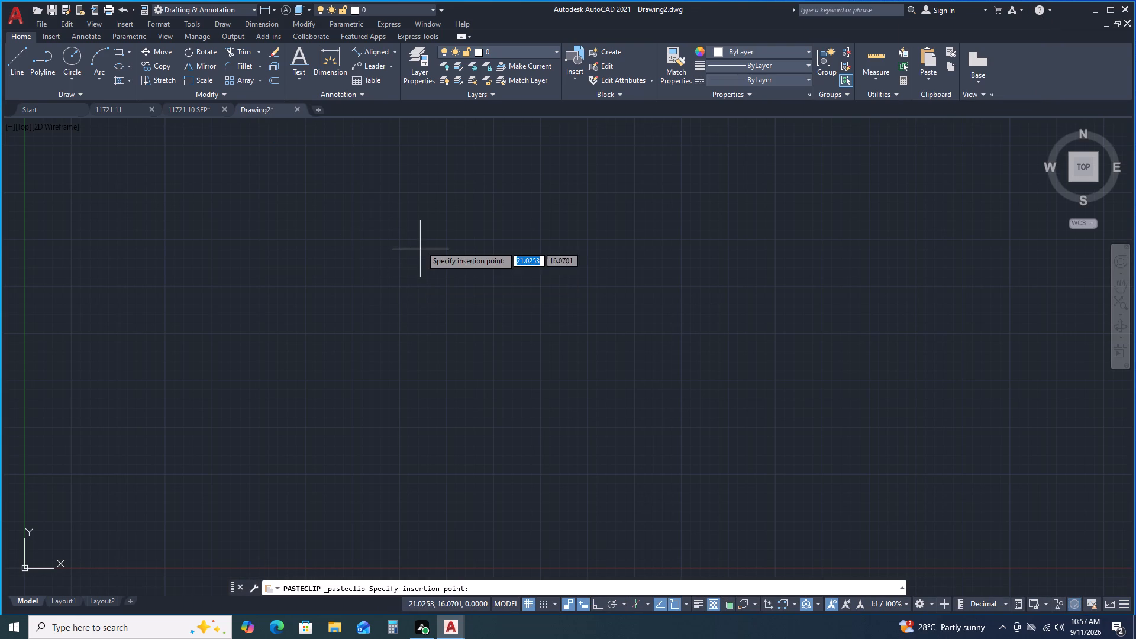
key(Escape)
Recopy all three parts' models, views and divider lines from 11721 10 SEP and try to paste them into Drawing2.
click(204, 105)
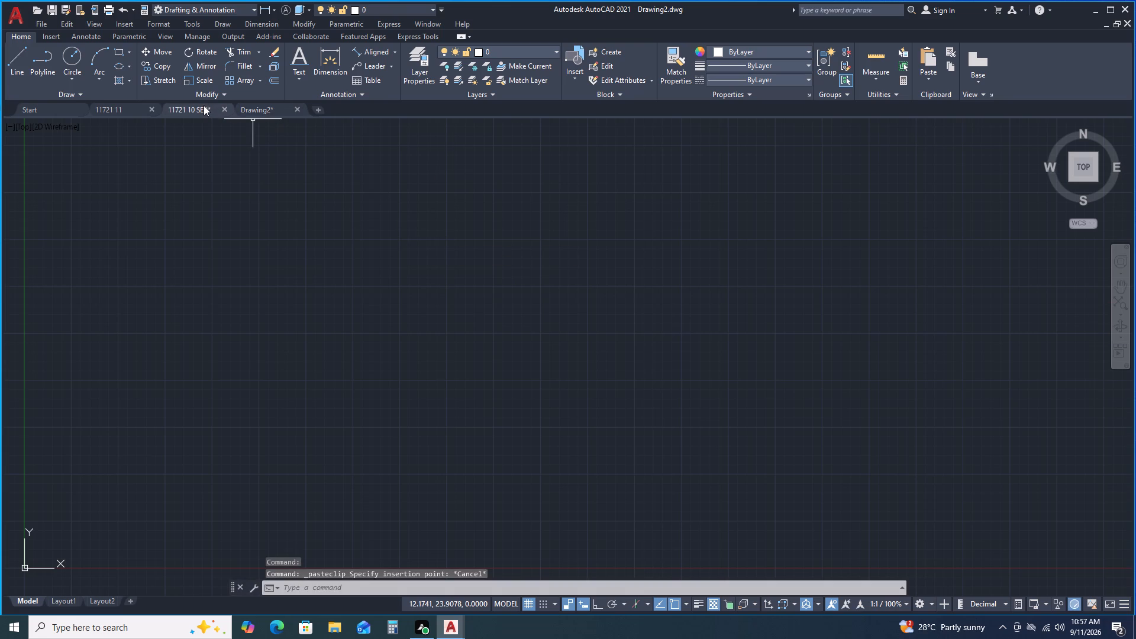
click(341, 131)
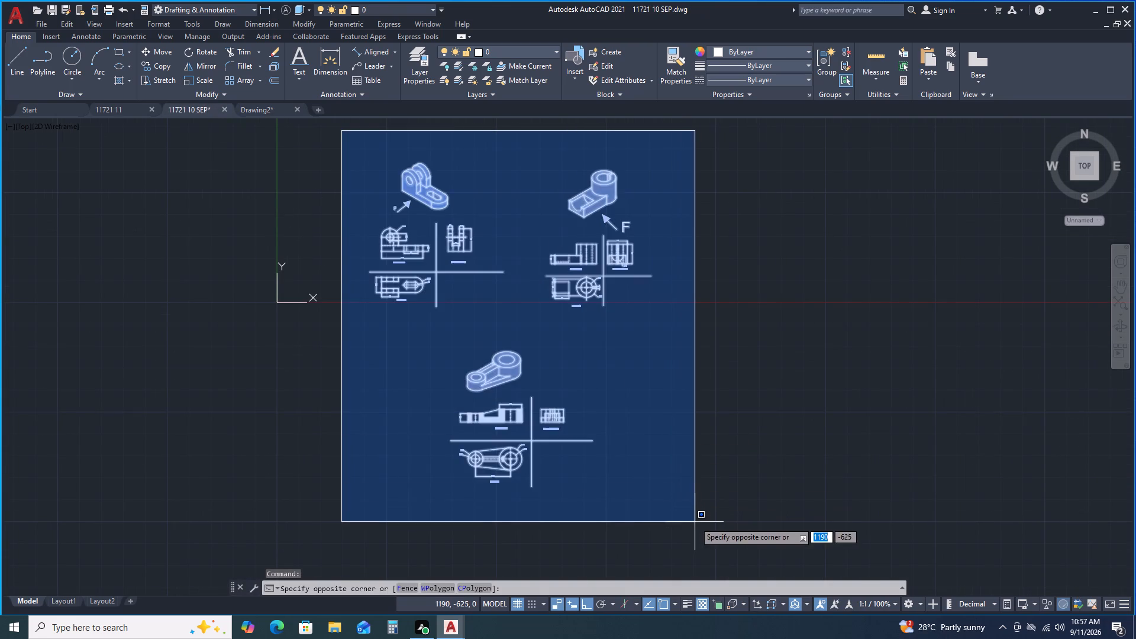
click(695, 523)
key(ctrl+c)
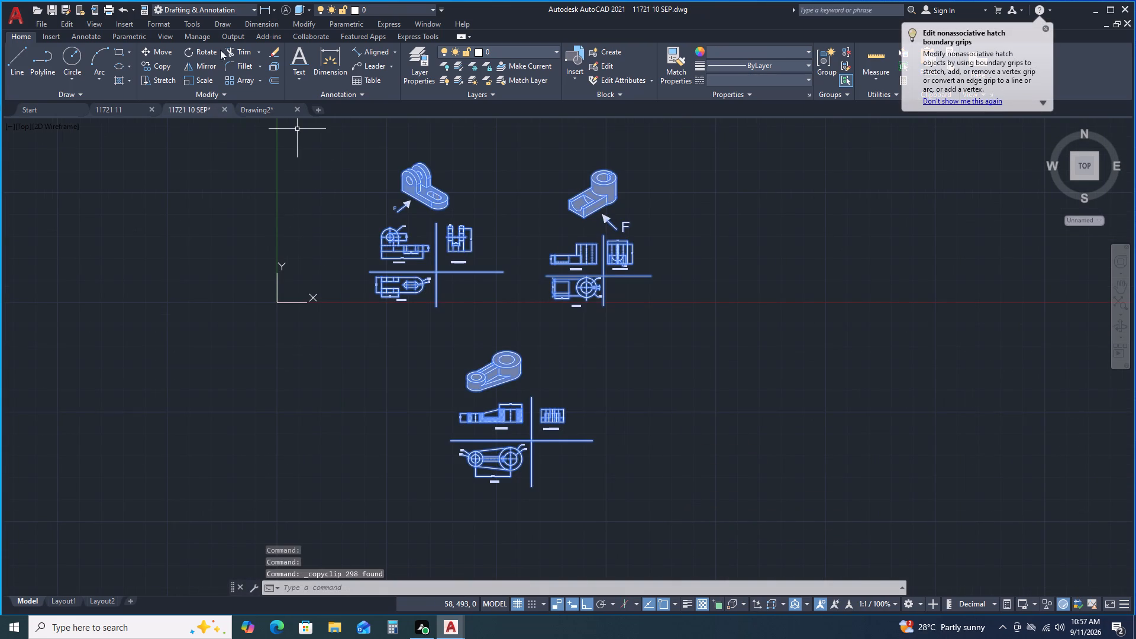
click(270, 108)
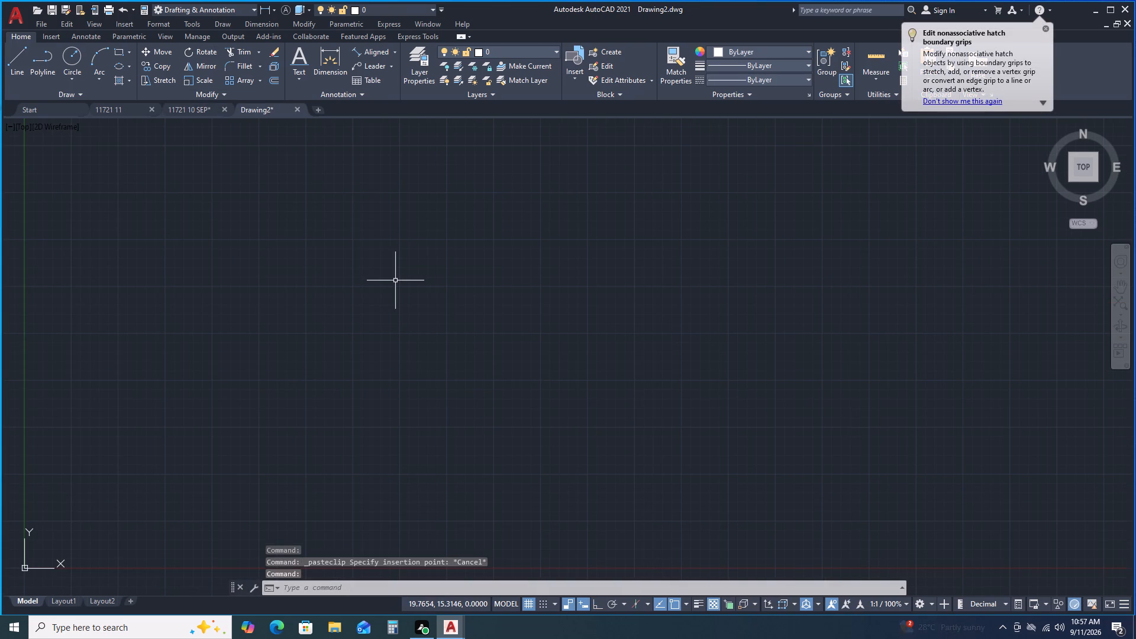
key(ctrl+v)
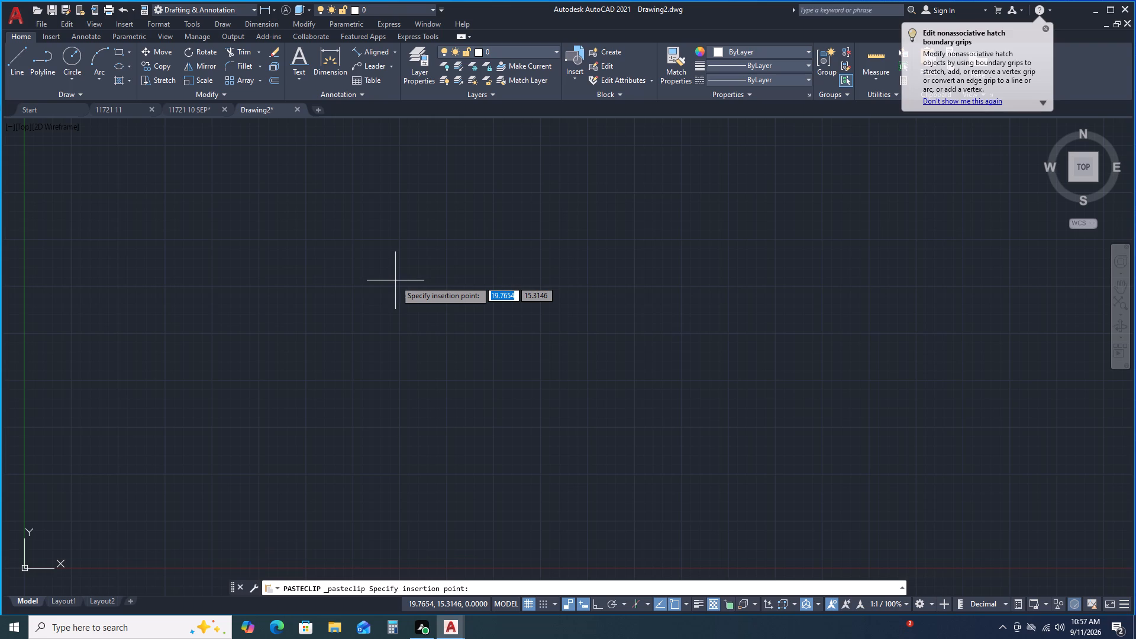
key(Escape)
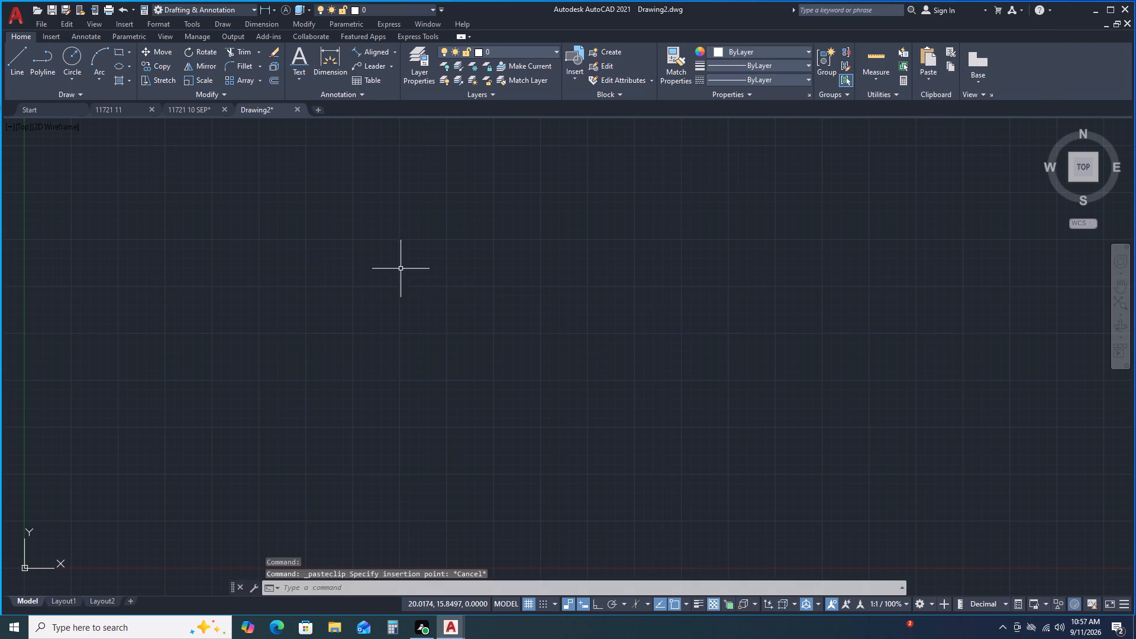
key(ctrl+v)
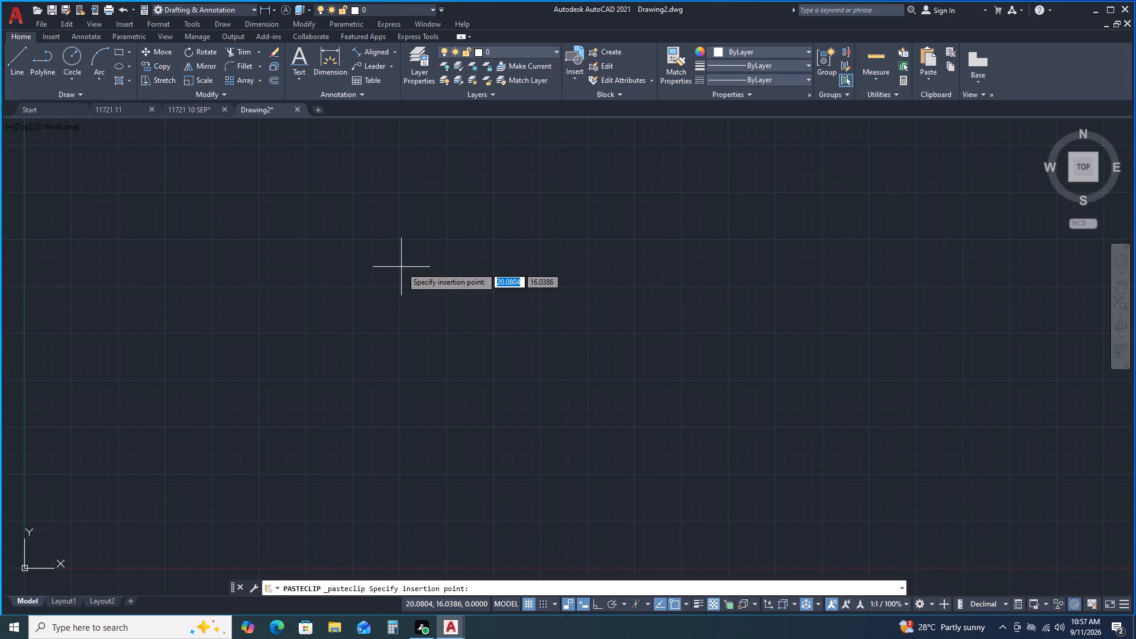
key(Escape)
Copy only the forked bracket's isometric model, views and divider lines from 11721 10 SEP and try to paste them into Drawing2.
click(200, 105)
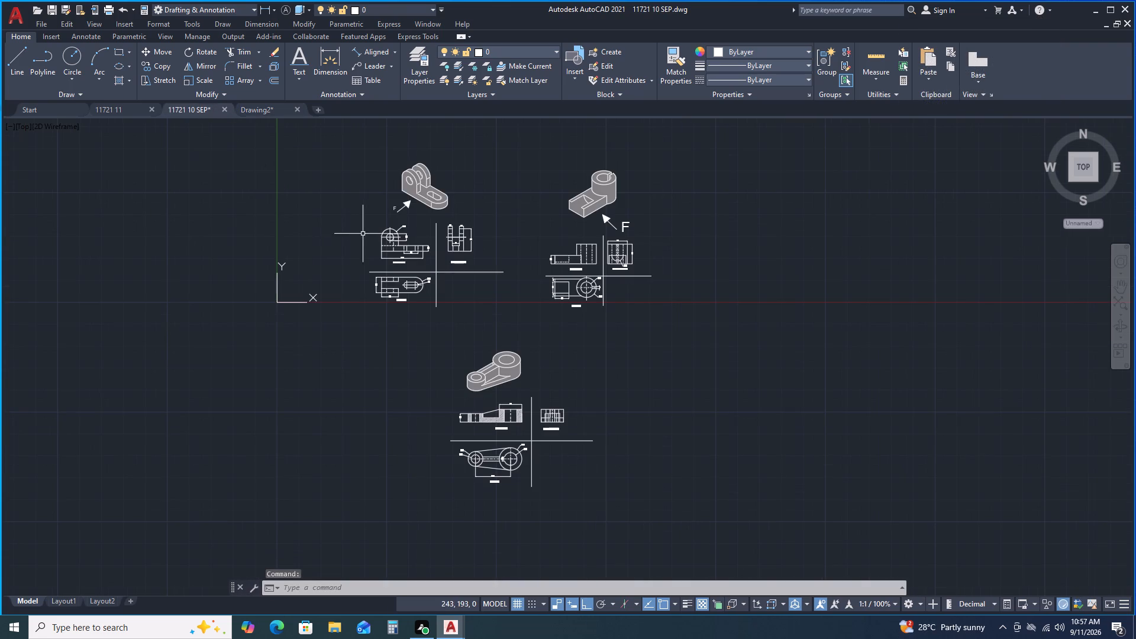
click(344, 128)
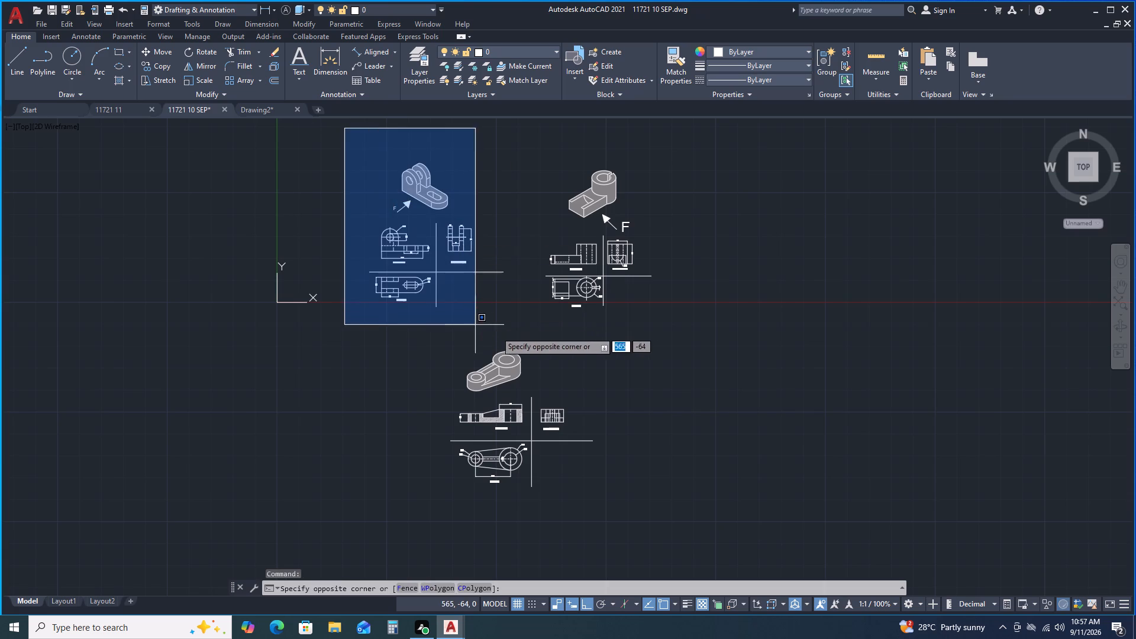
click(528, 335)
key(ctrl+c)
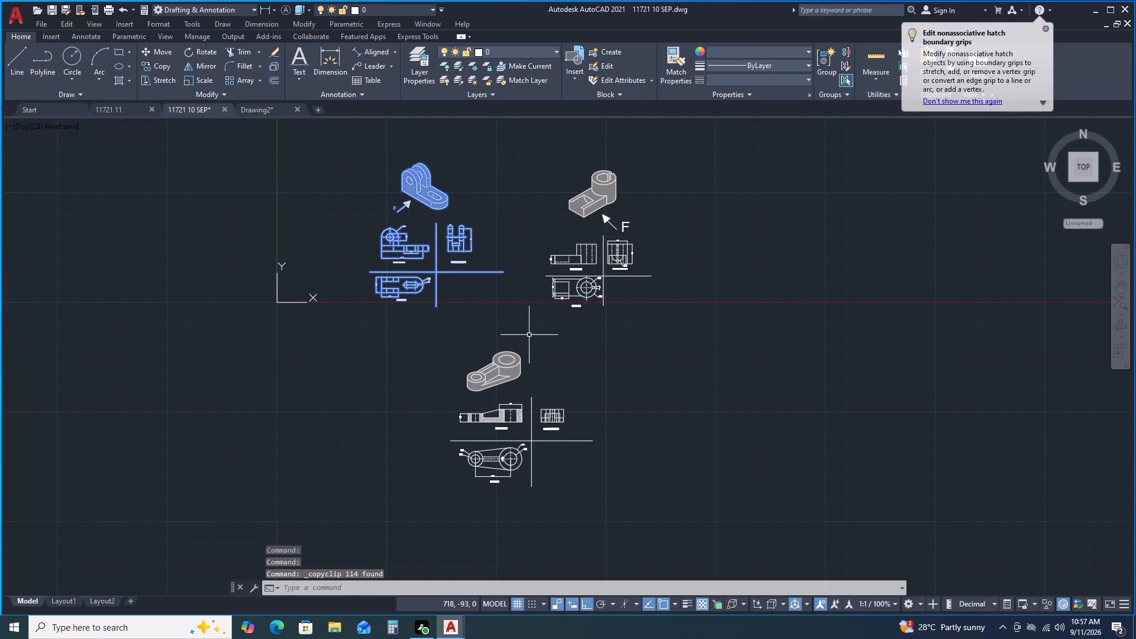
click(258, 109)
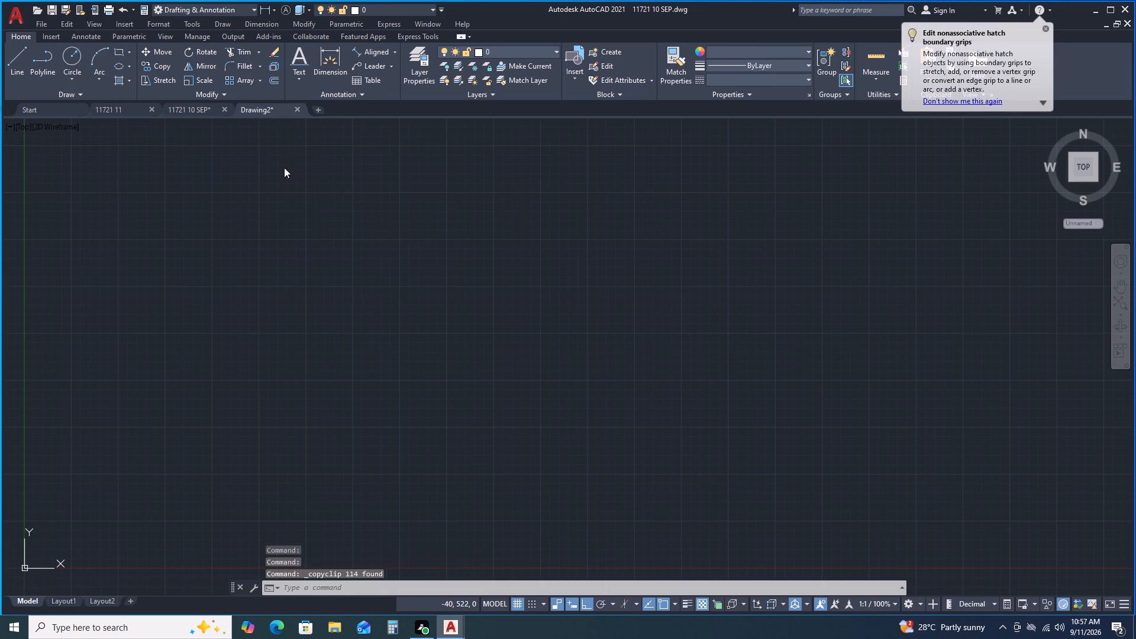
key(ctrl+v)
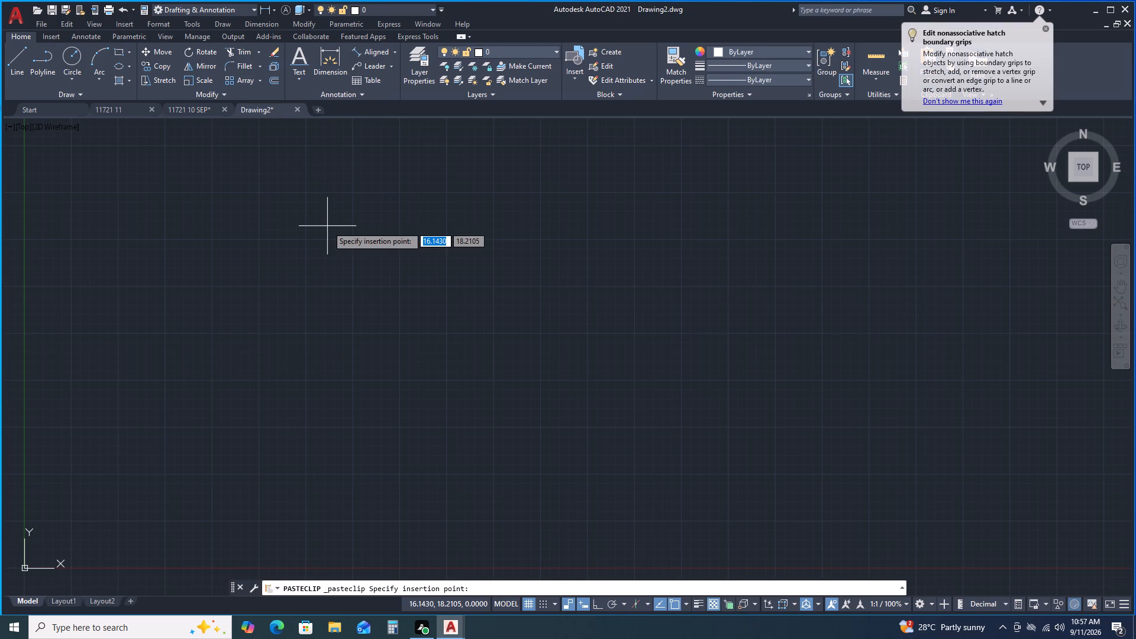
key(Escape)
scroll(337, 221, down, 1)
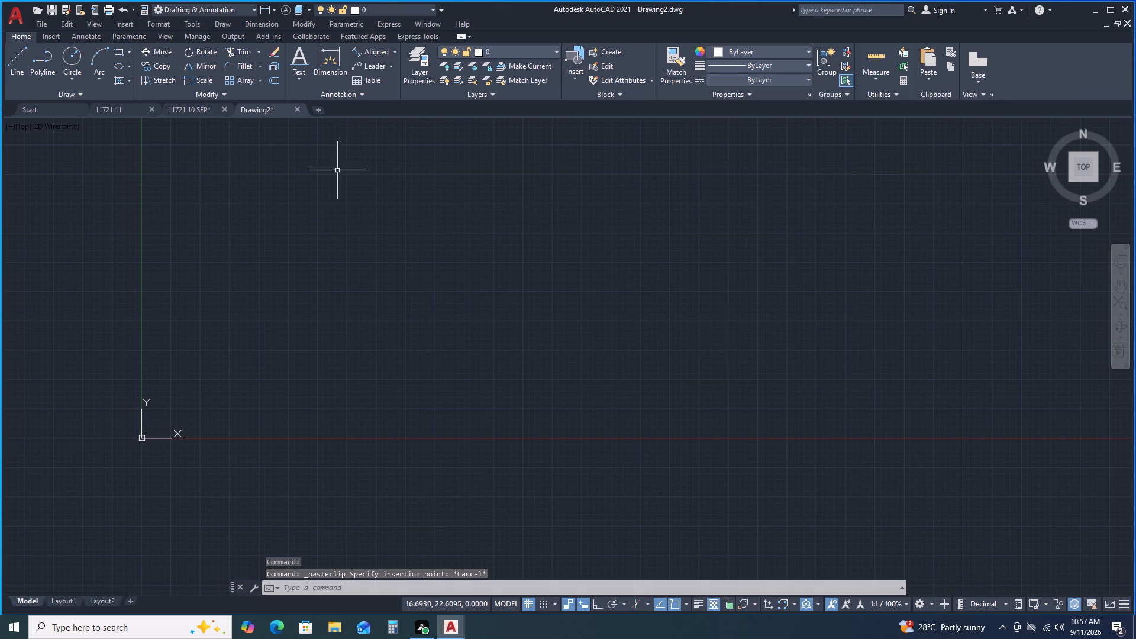
Close Drawing2 without saving its changes.
click(296, 107)
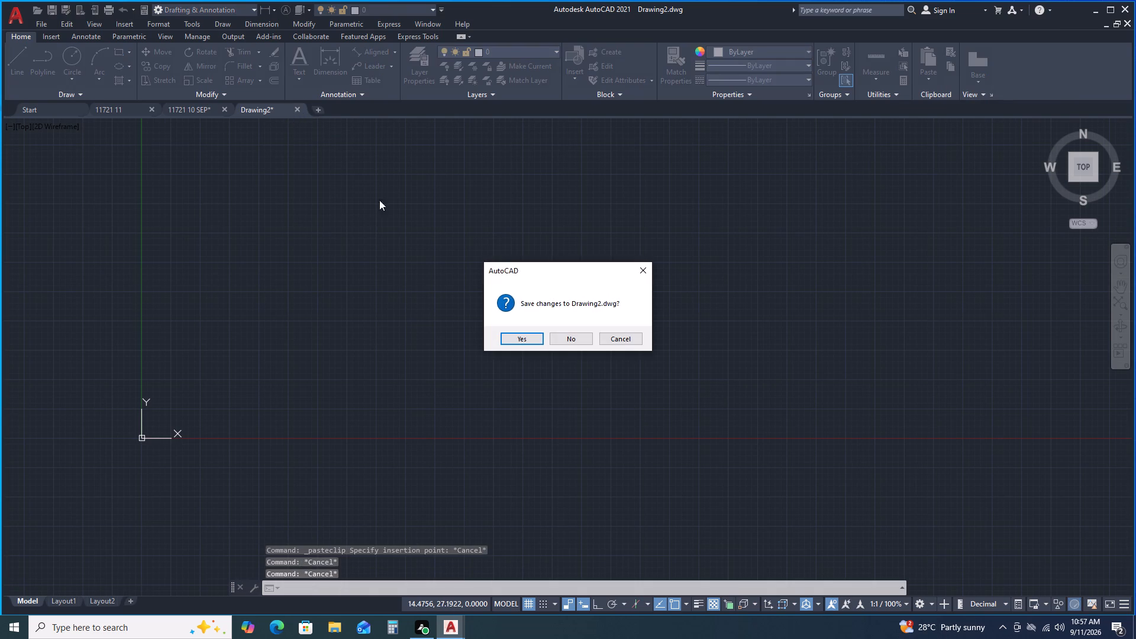
click(570, 341)
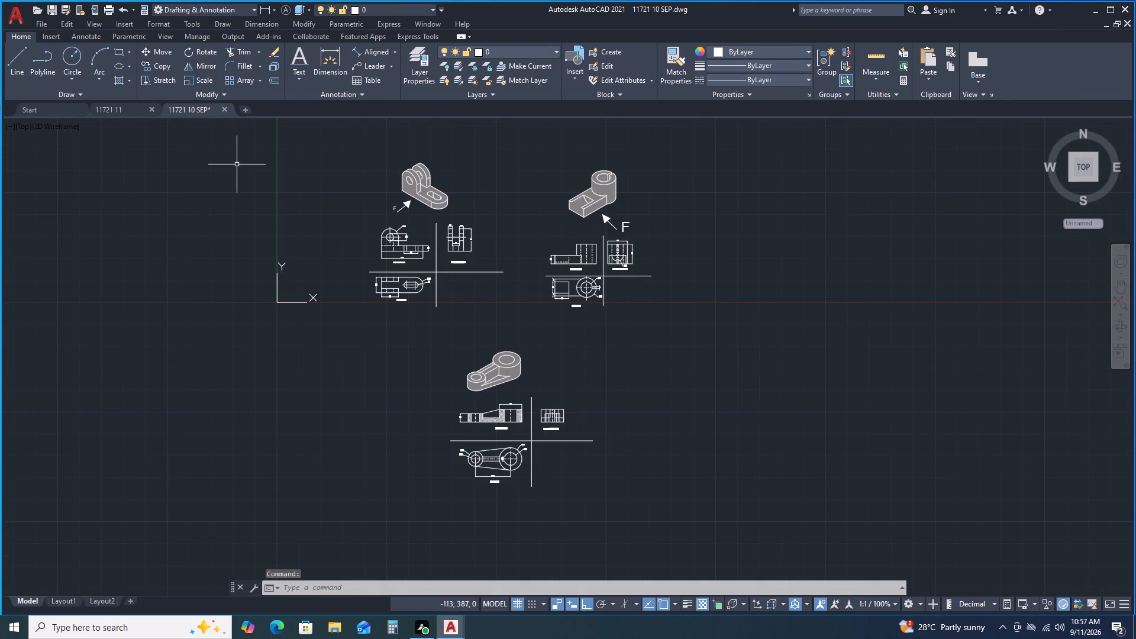
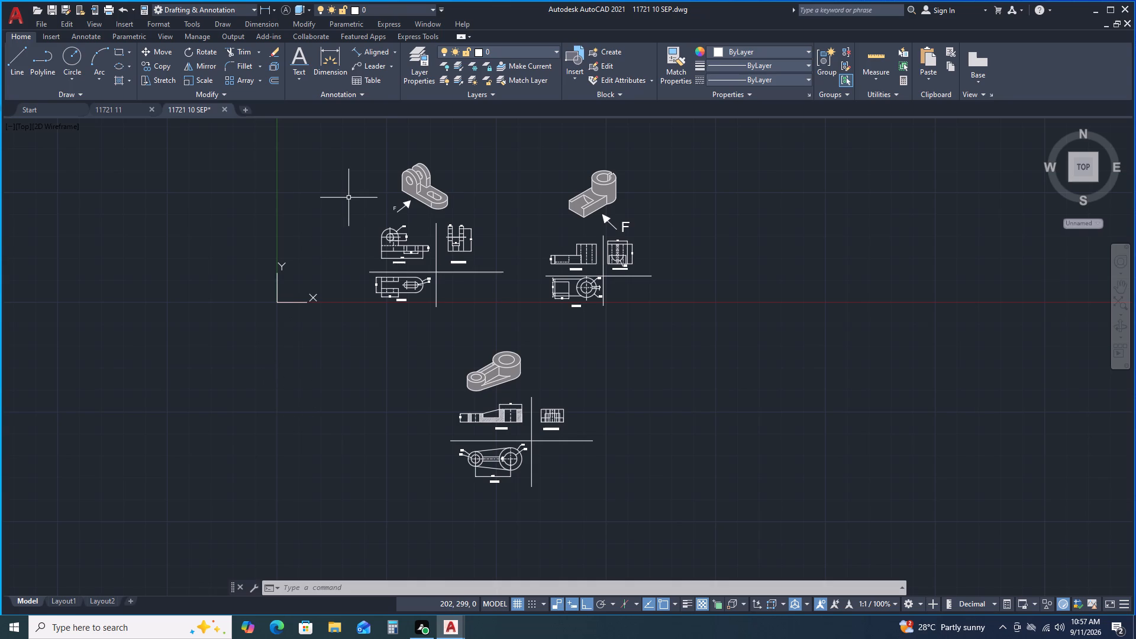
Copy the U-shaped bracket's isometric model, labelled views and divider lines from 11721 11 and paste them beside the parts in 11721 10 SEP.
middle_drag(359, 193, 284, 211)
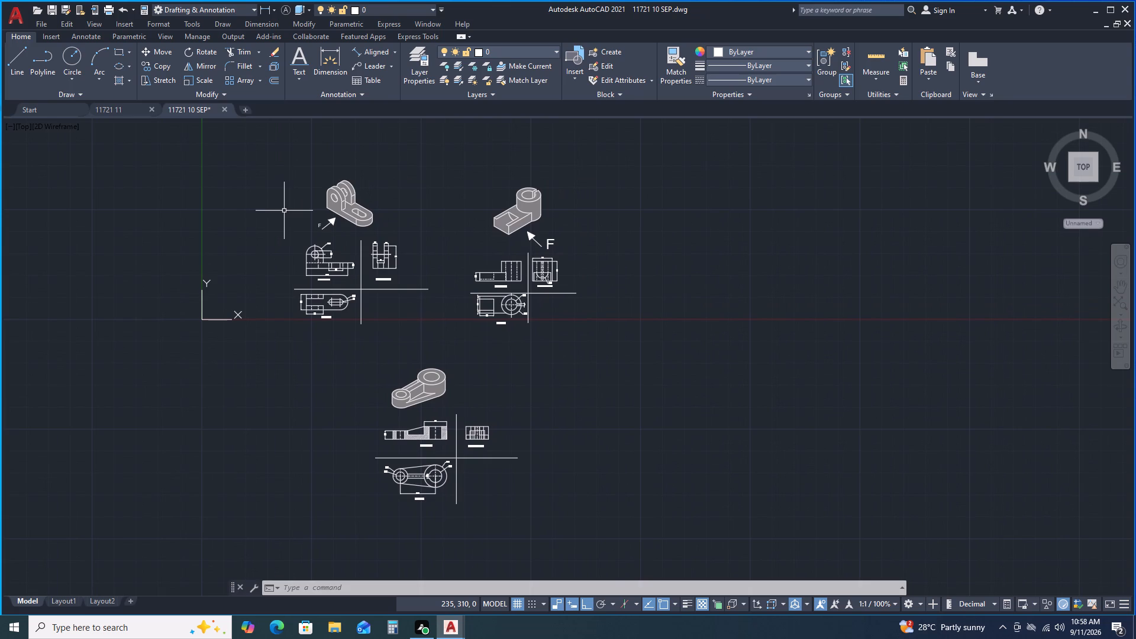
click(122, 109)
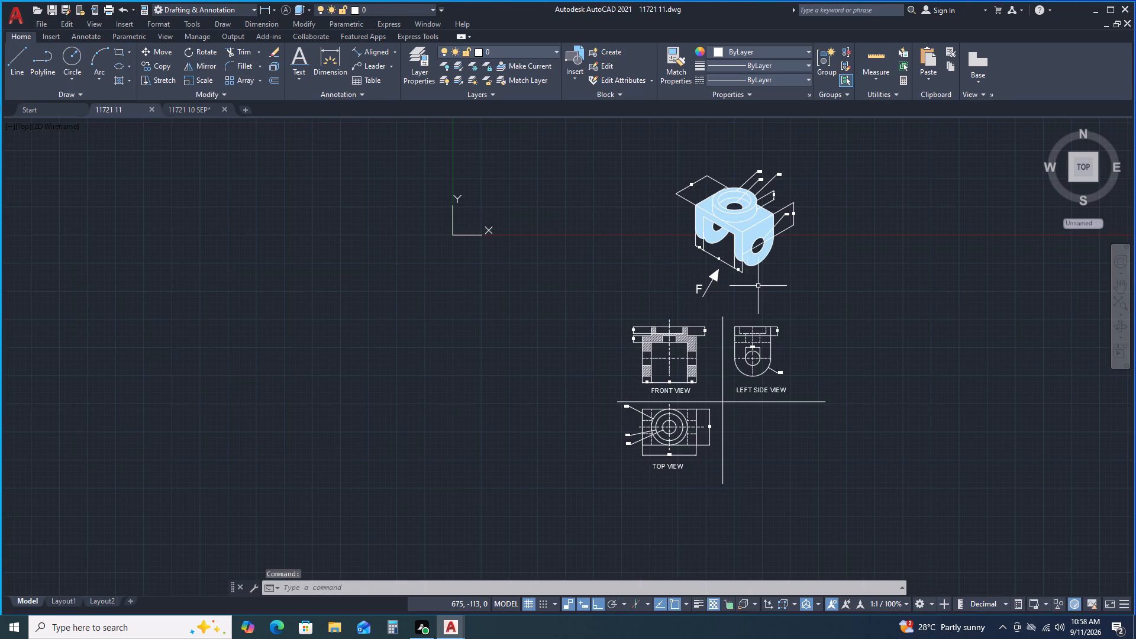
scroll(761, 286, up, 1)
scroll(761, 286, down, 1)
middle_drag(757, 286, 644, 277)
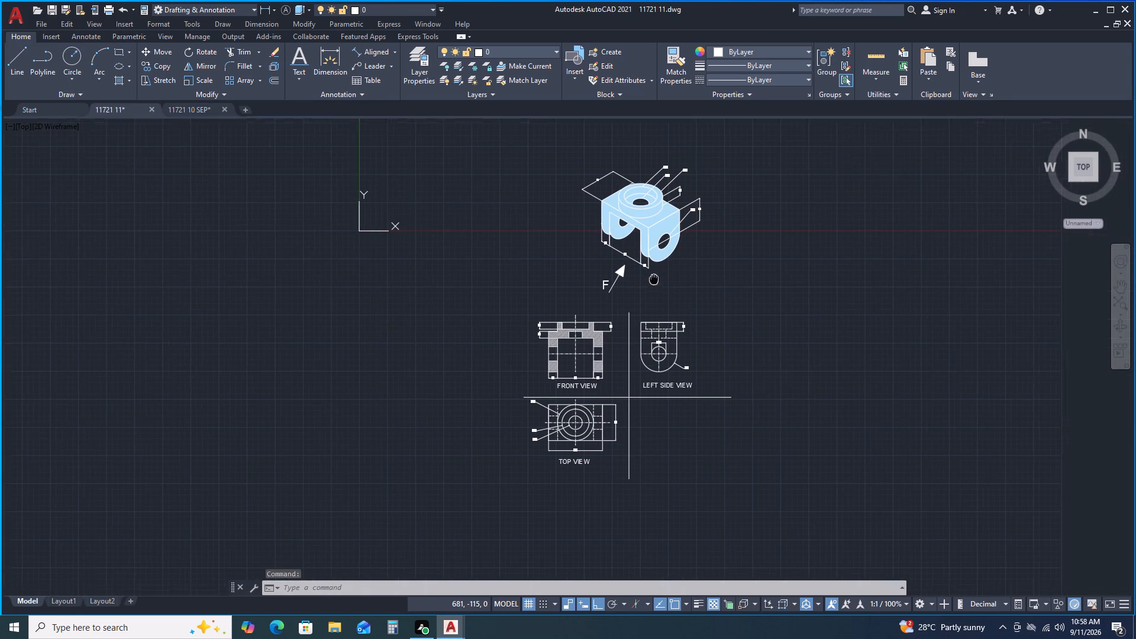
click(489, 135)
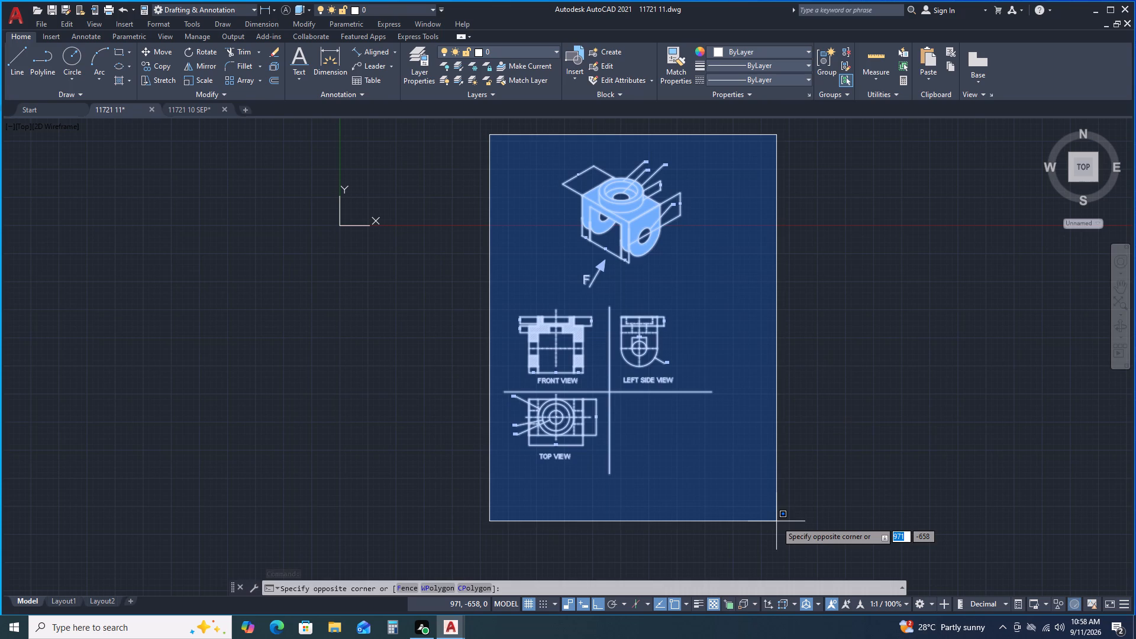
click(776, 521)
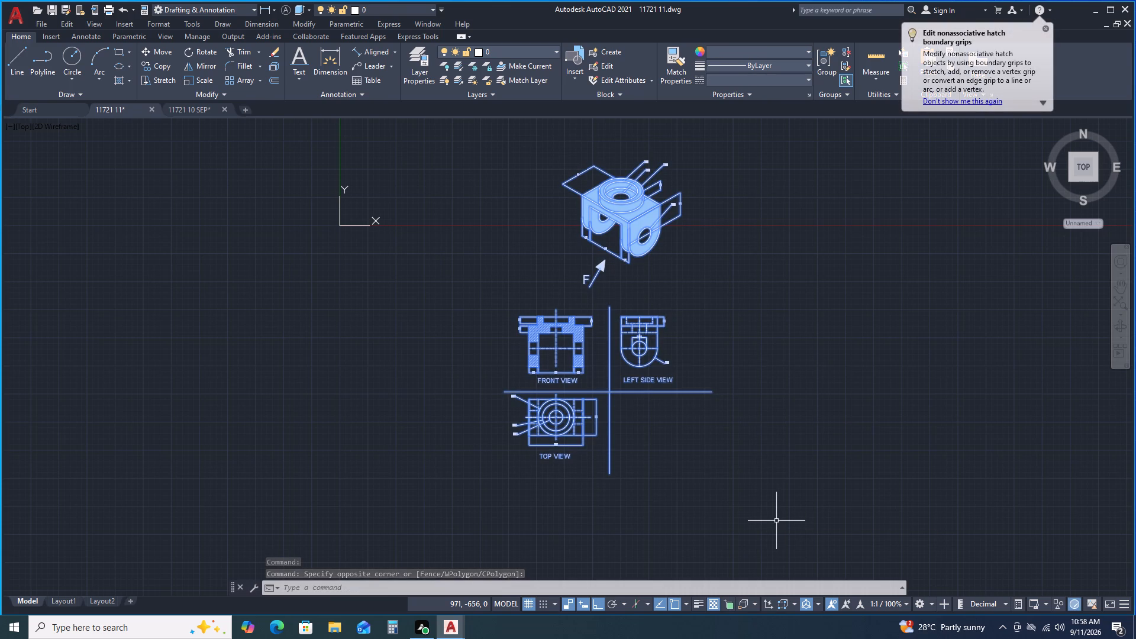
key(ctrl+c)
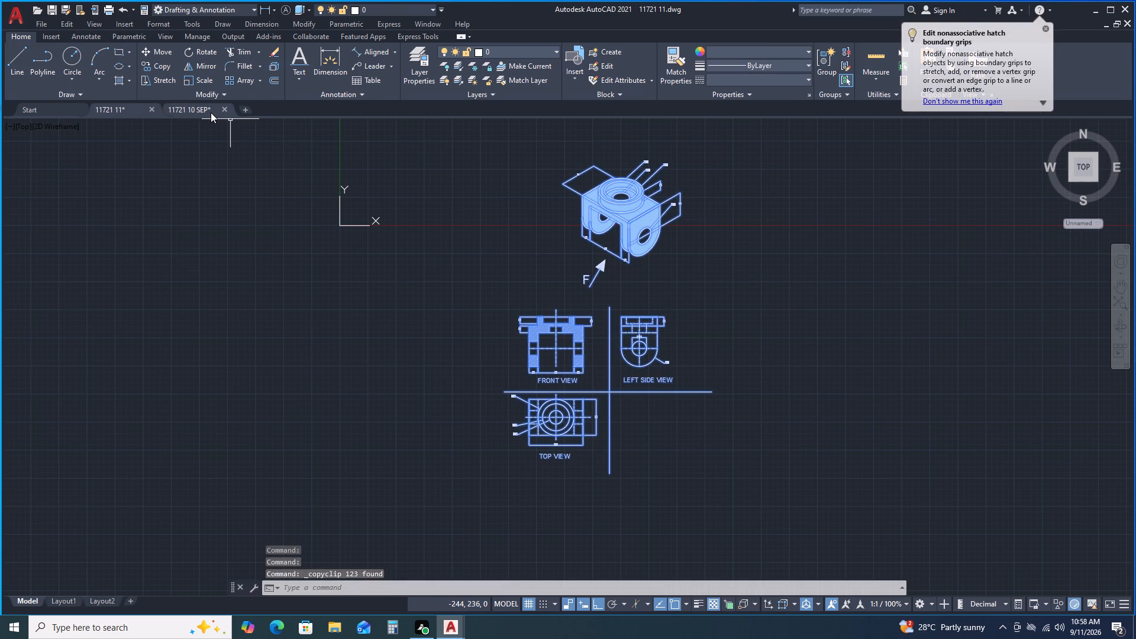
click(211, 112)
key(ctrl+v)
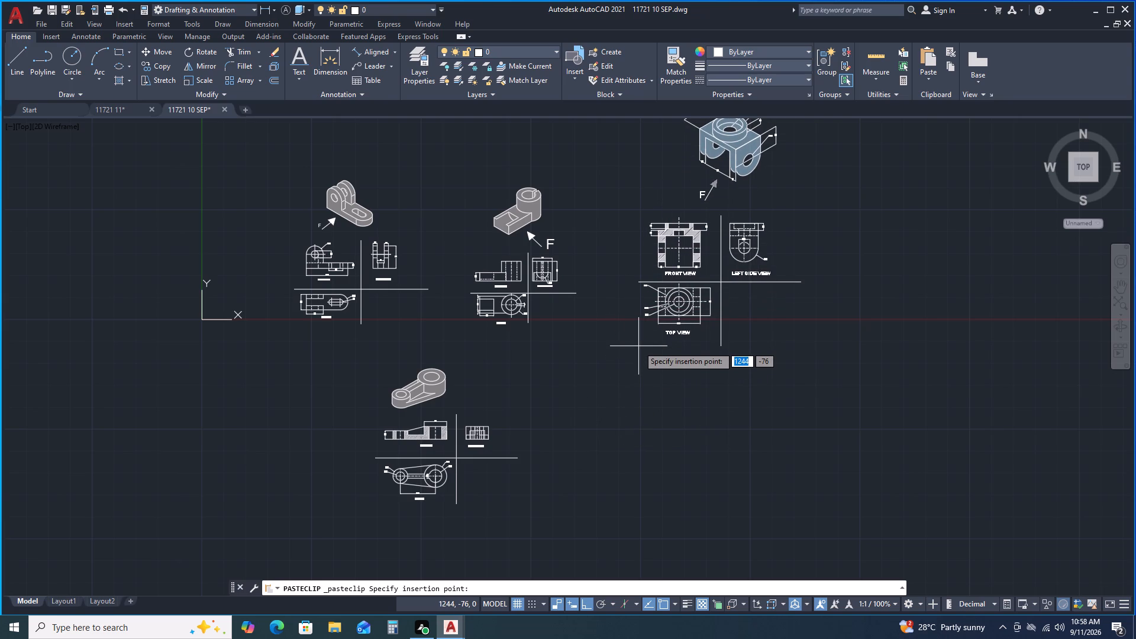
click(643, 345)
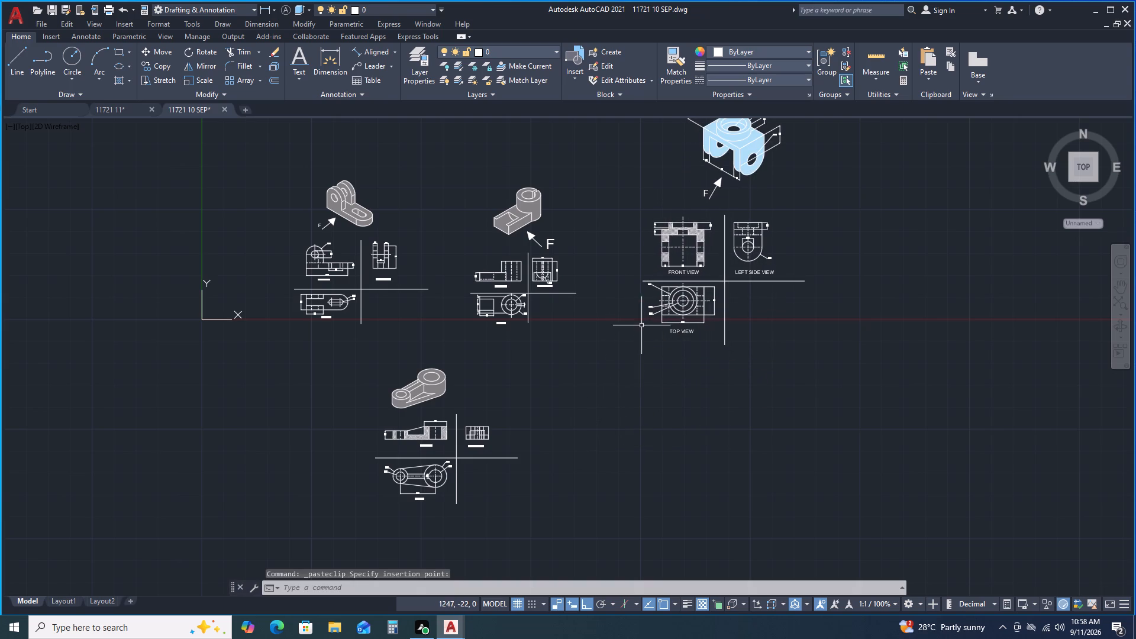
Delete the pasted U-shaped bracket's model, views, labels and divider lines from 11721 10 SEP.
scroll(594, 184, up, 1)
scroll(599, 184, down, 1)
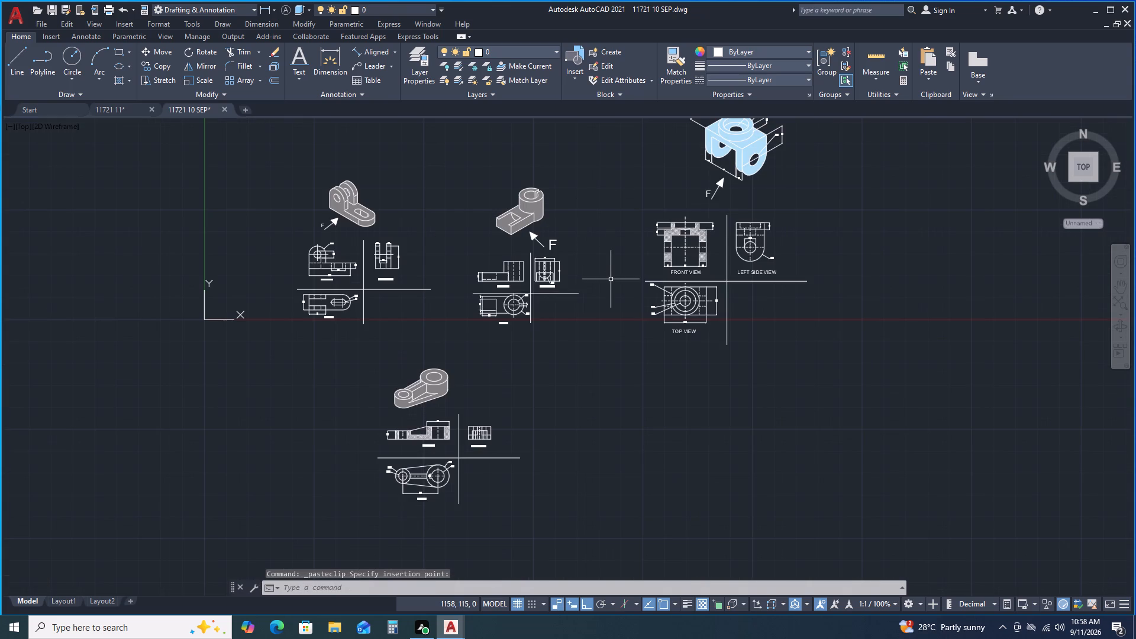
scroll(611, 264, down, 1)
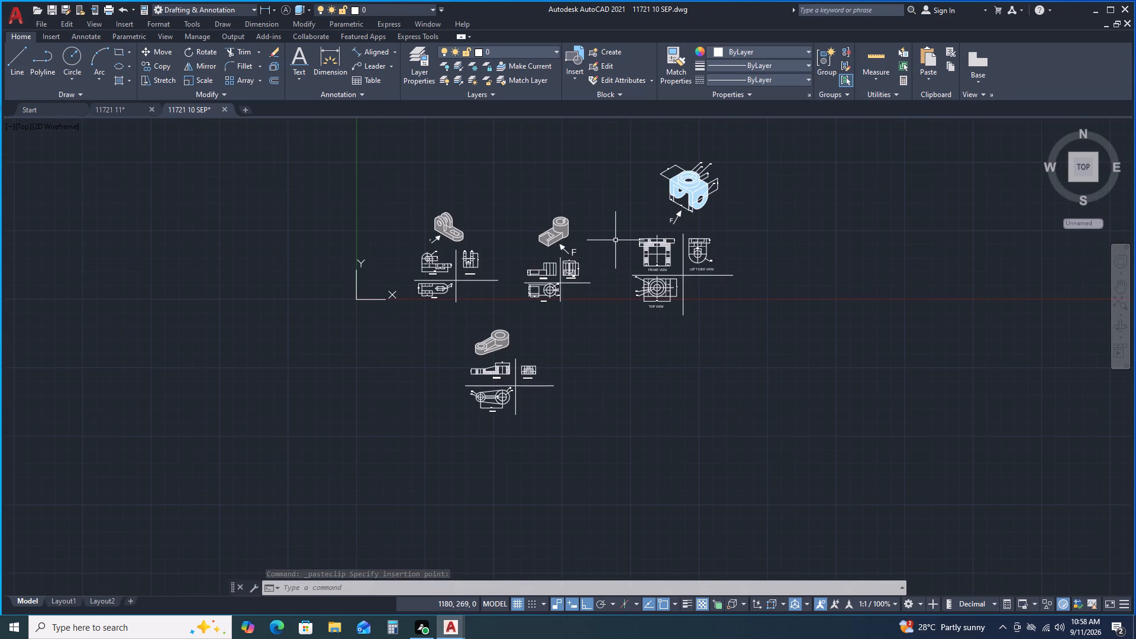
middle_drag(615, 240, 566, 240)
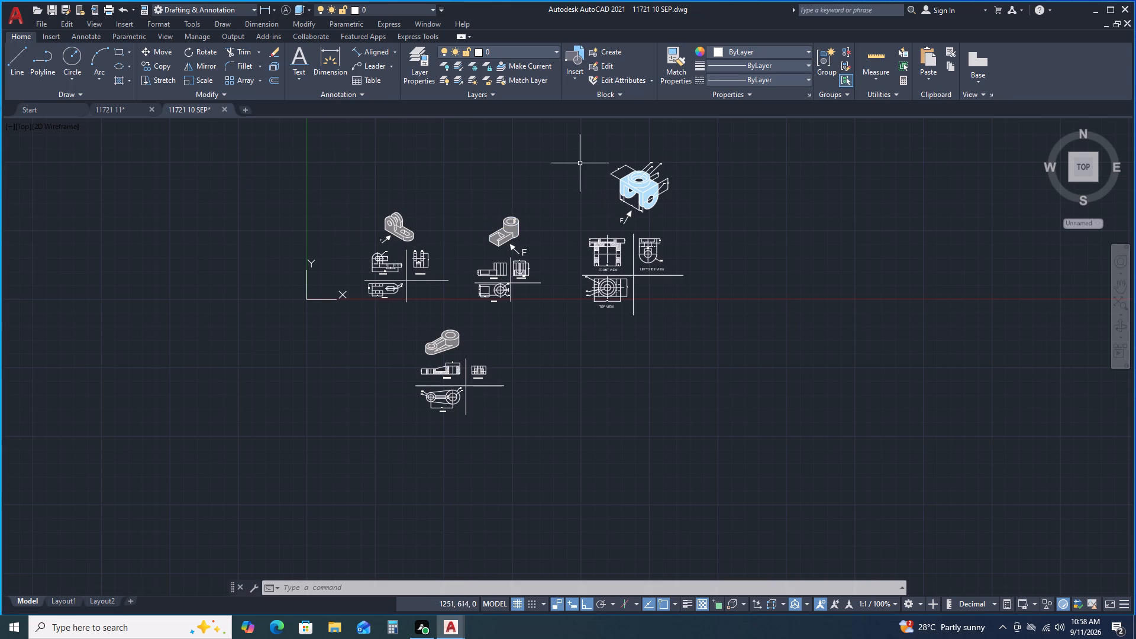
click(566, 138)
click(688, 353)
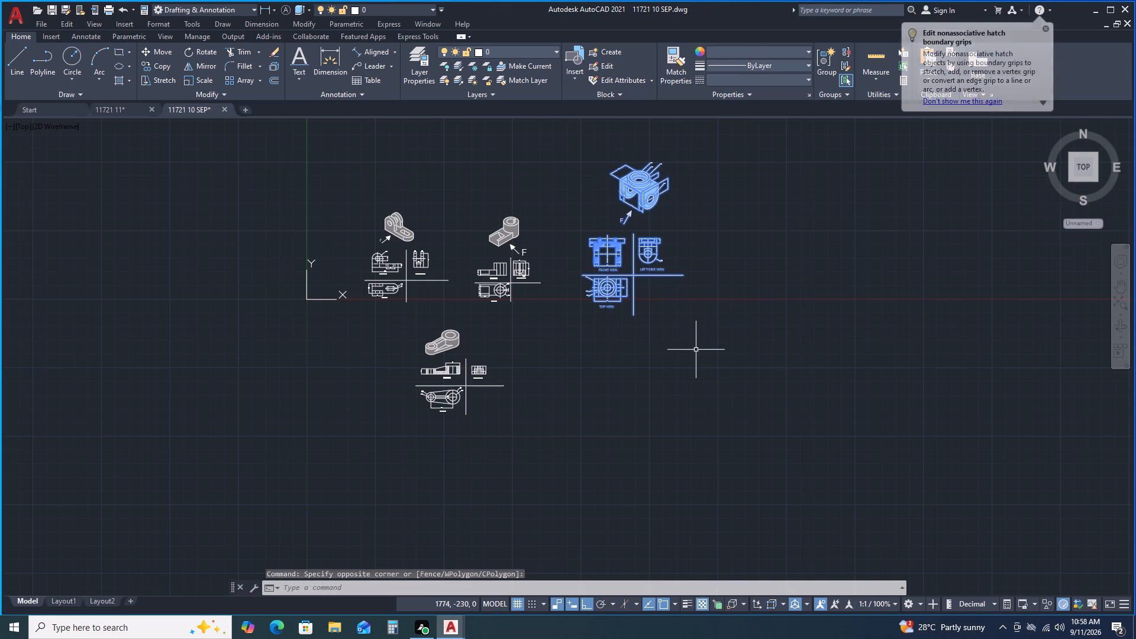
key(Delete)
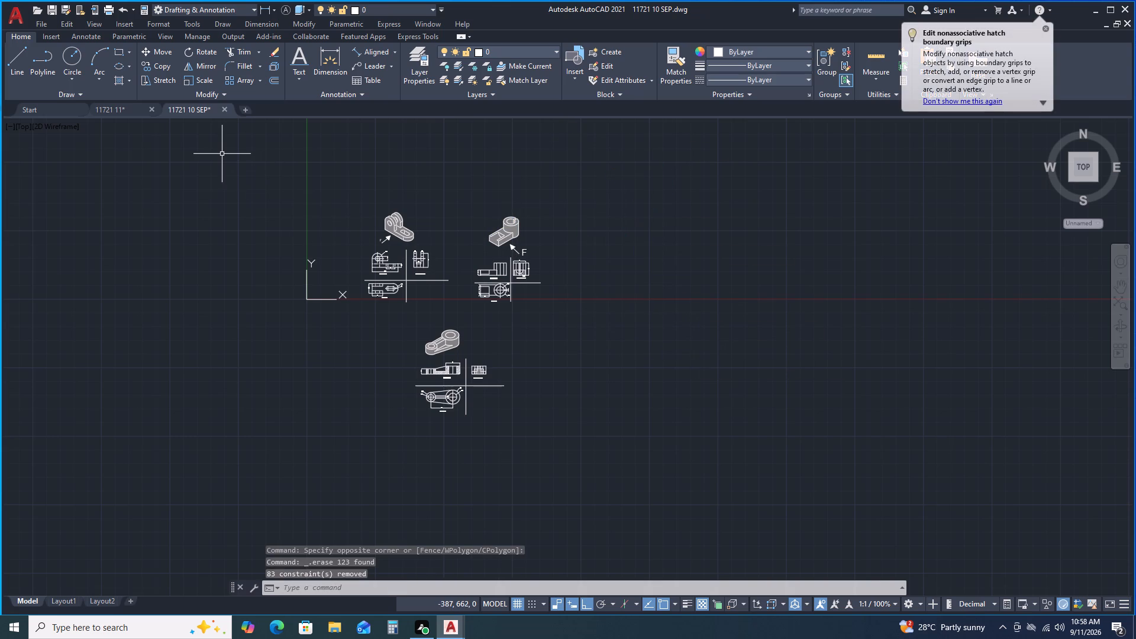
Close drawing 11721 10 SEP, saving its changes.
click(133, 108)
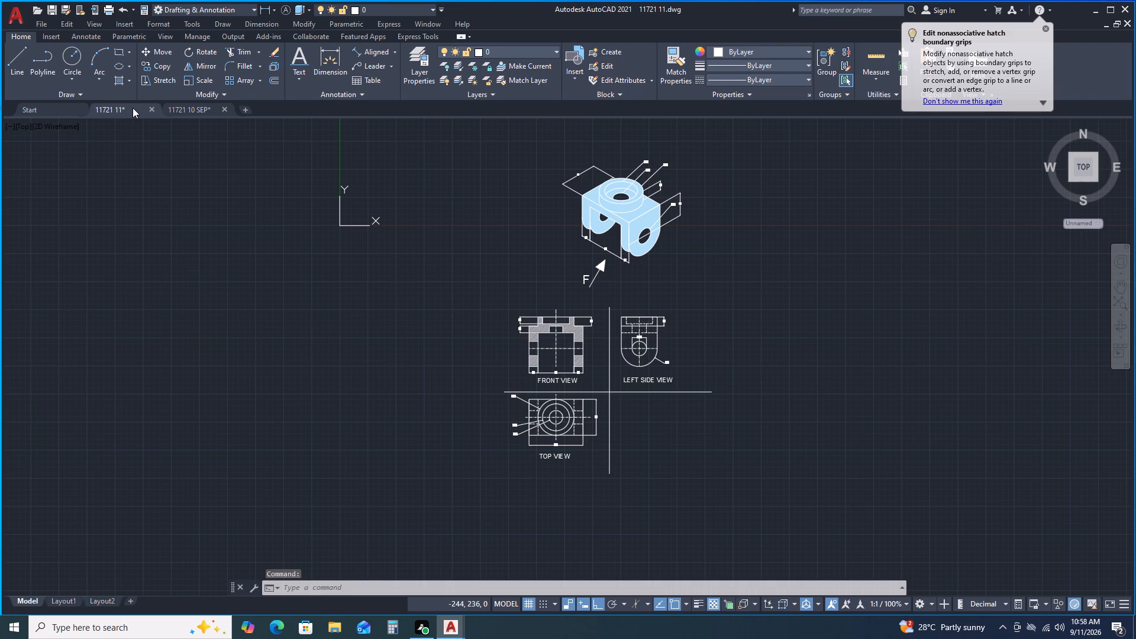
click(195, 109)
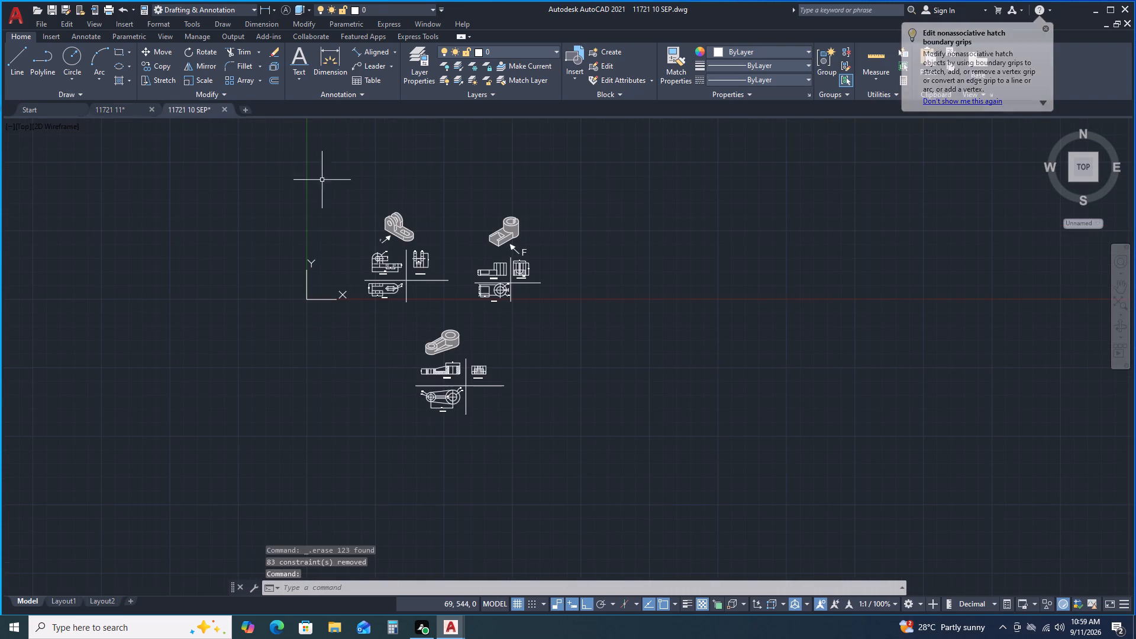
click(228, 108)
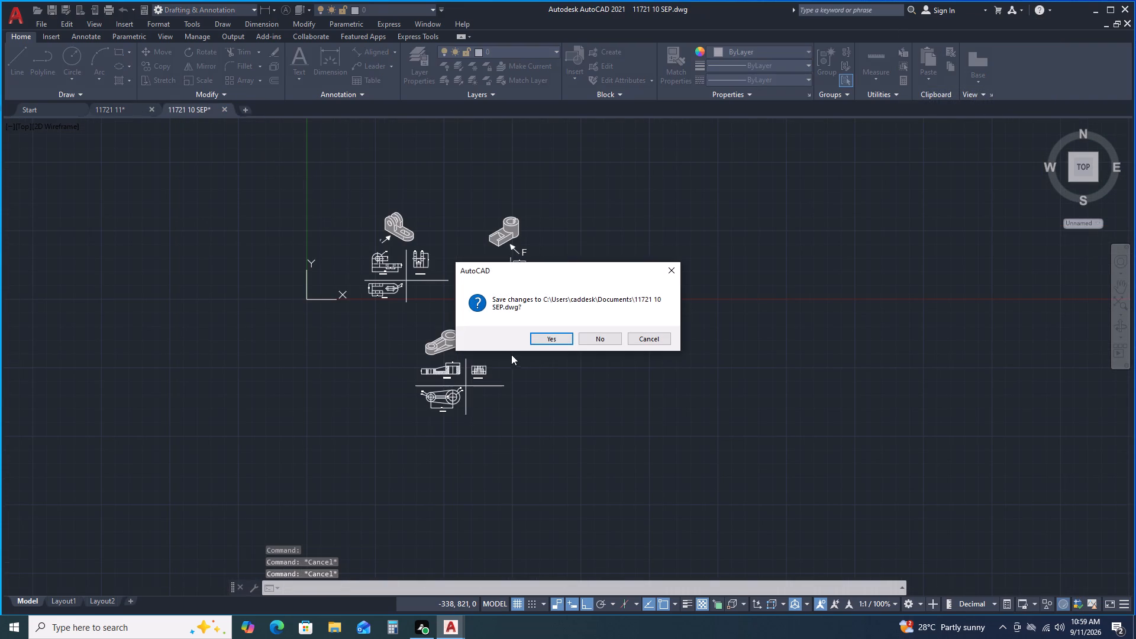
click(541, 335)
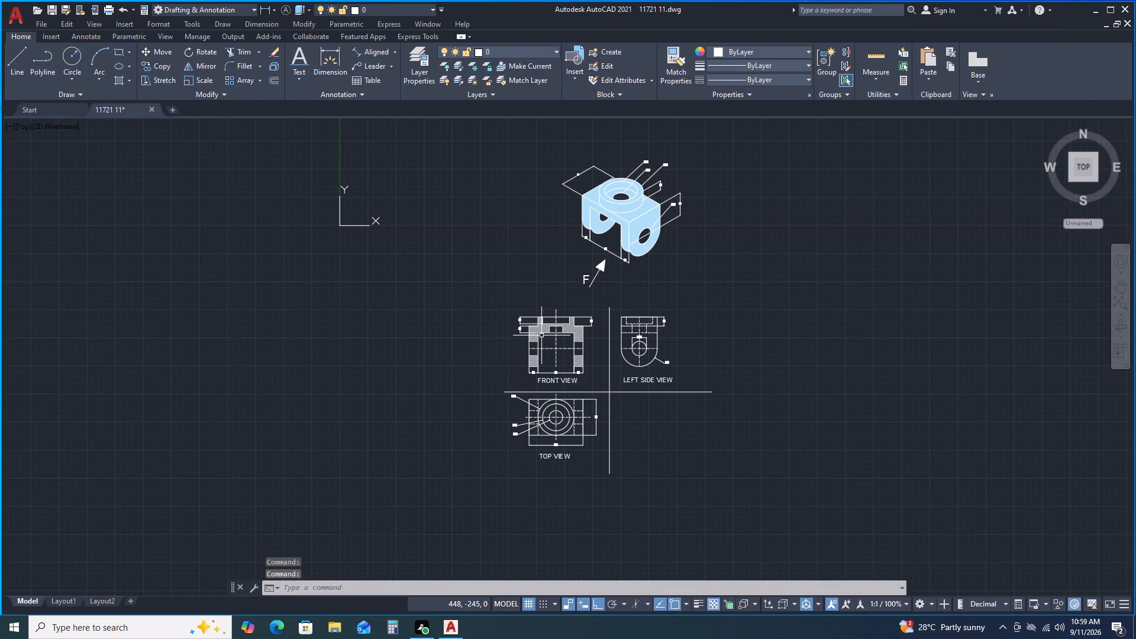
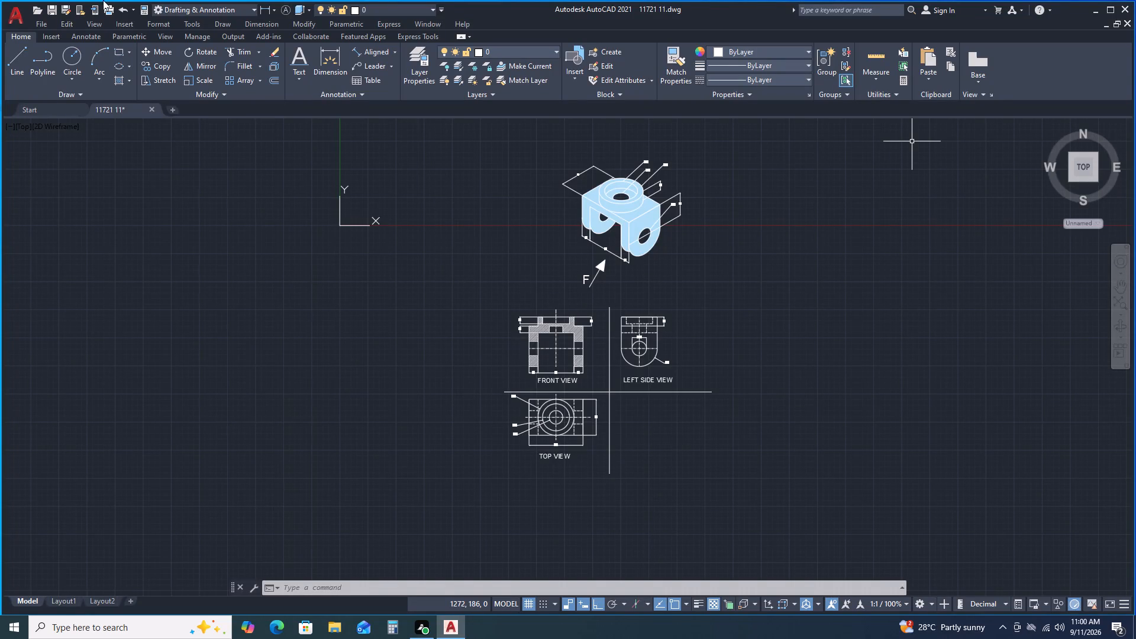
Save the bracket drawing as 11721 11 in the Documents folder, replacing the existing file.
click(13, 7)
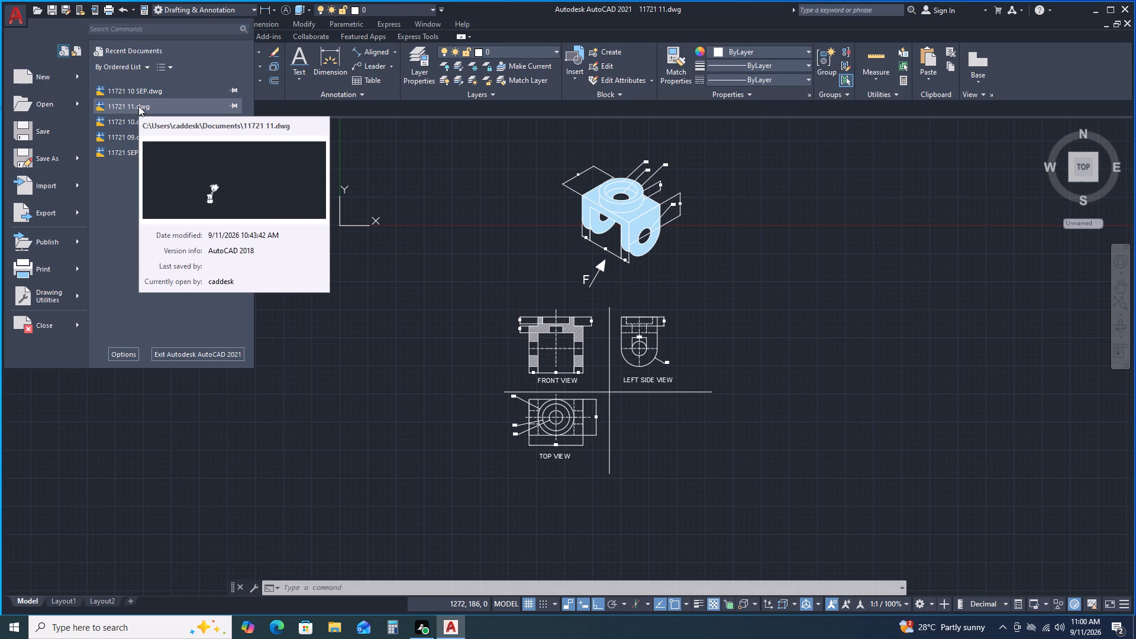
click(48, 155)
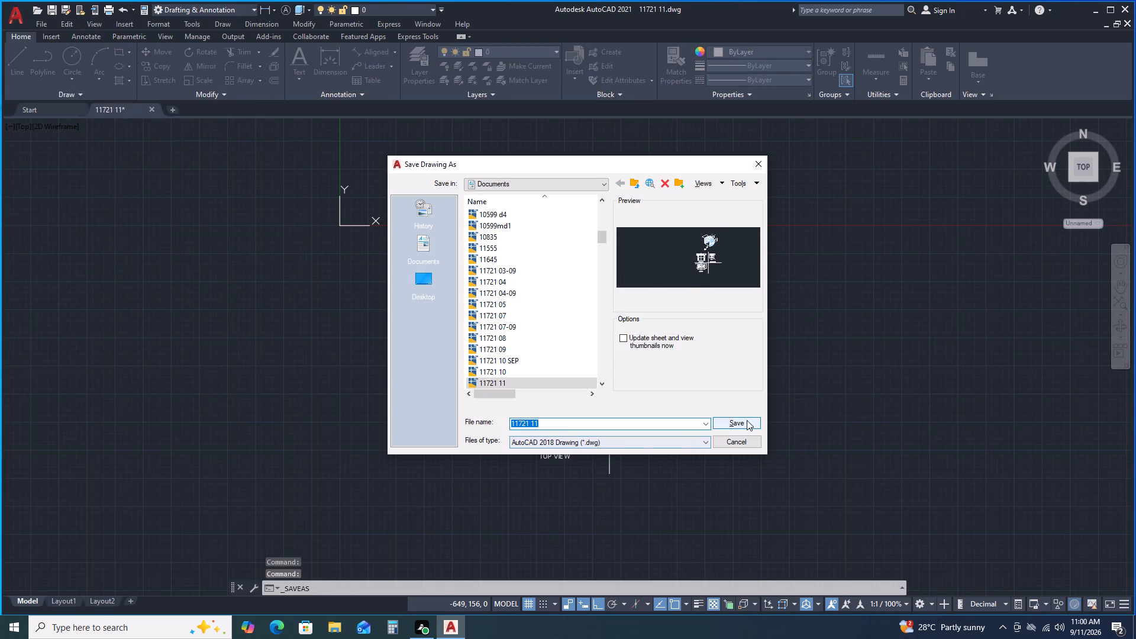
click(747, 420)
click(554, 333)
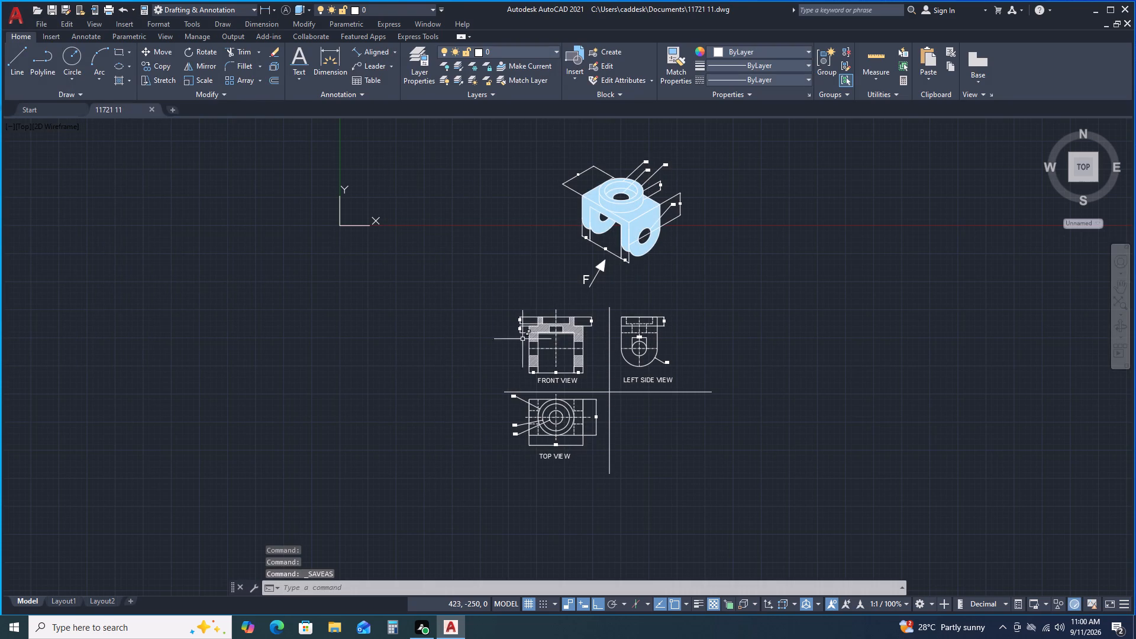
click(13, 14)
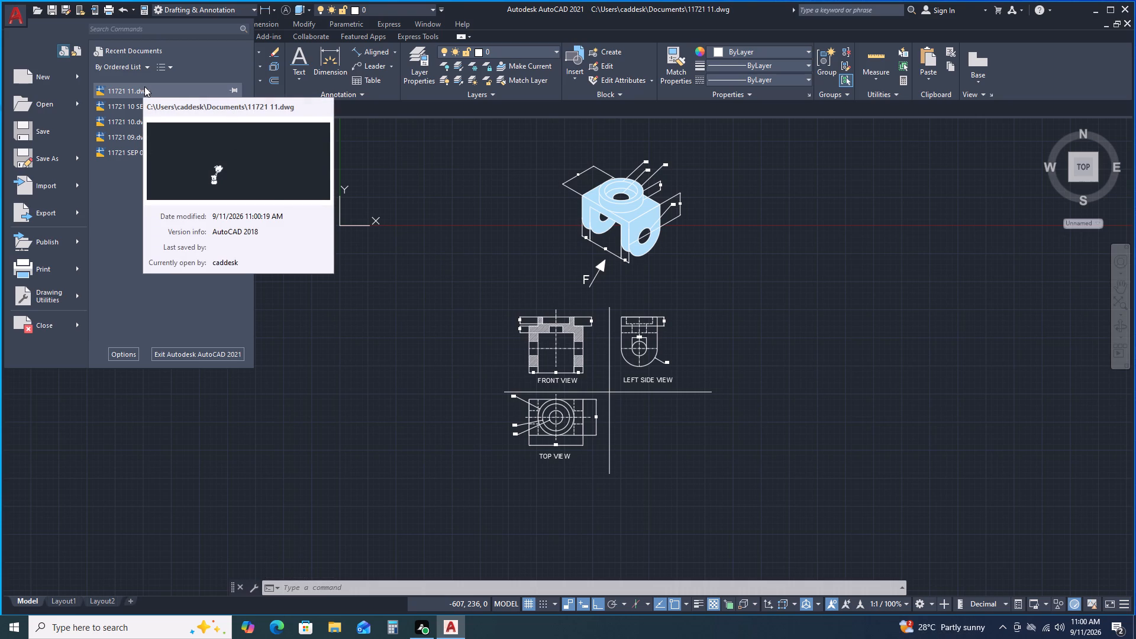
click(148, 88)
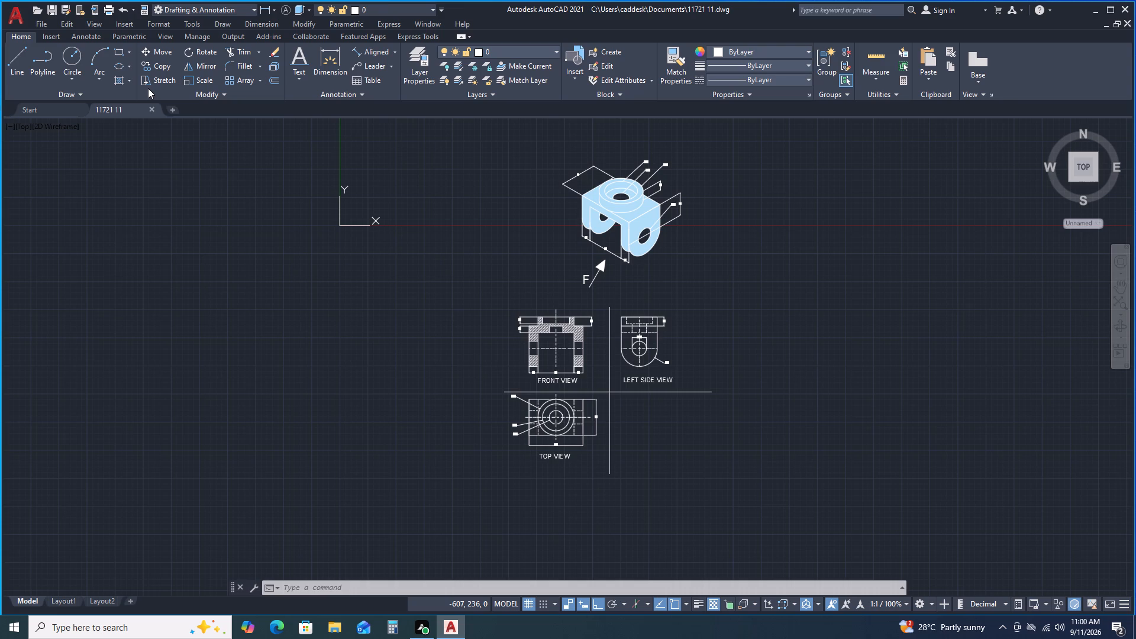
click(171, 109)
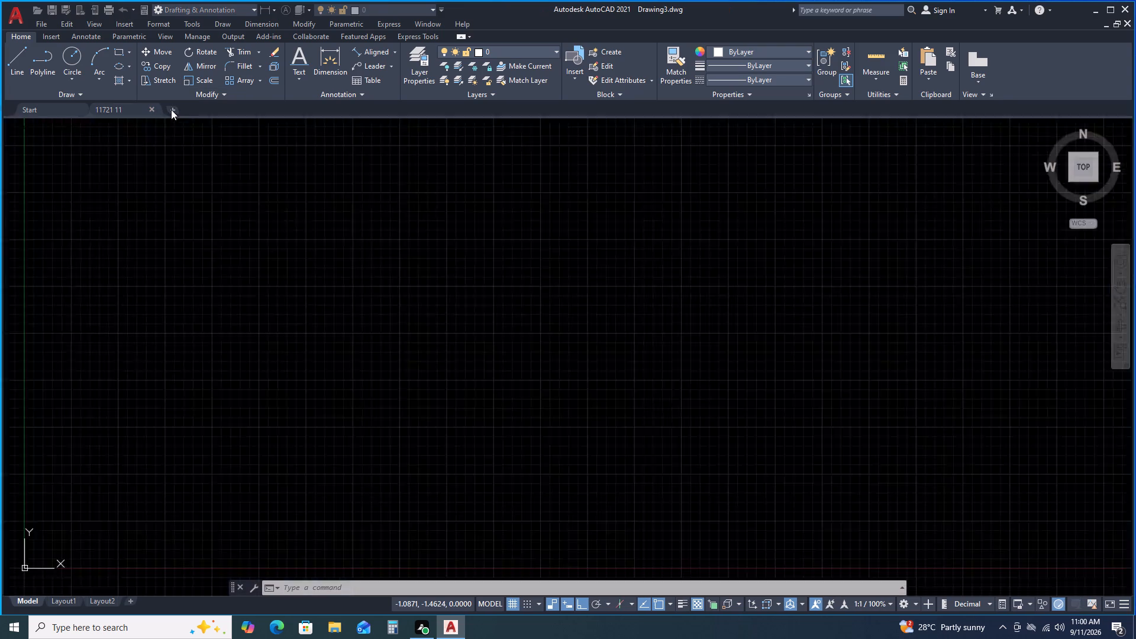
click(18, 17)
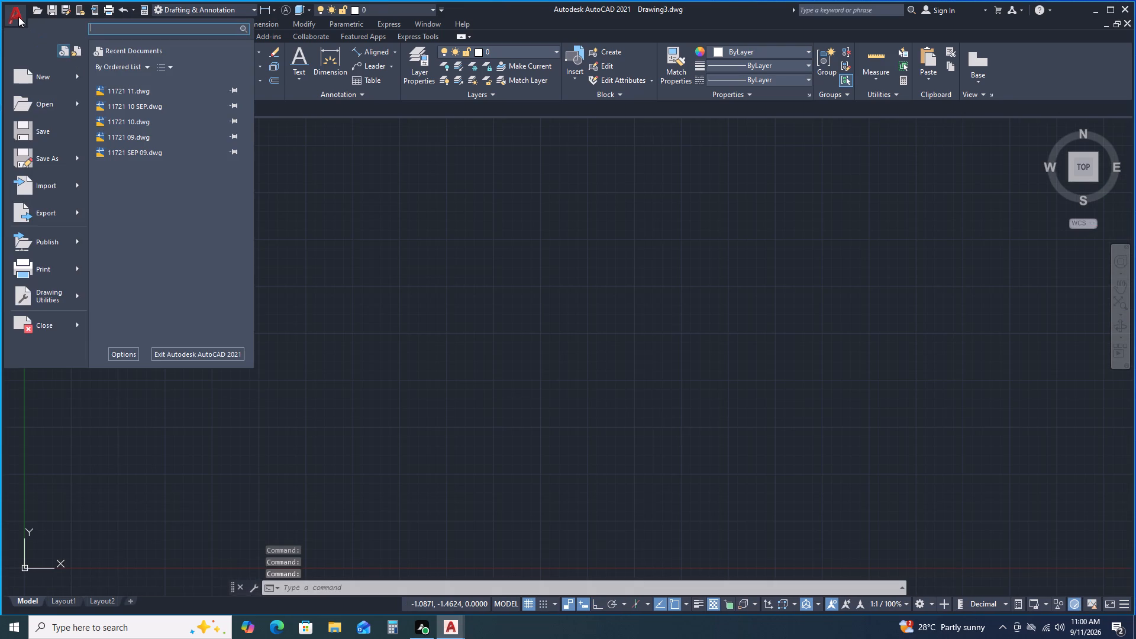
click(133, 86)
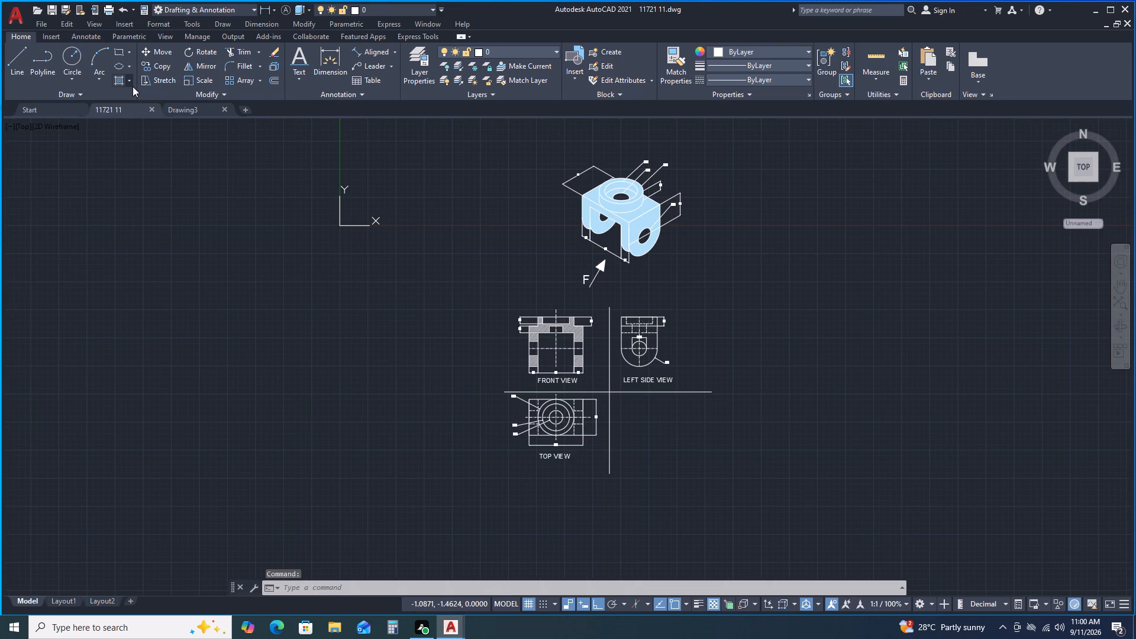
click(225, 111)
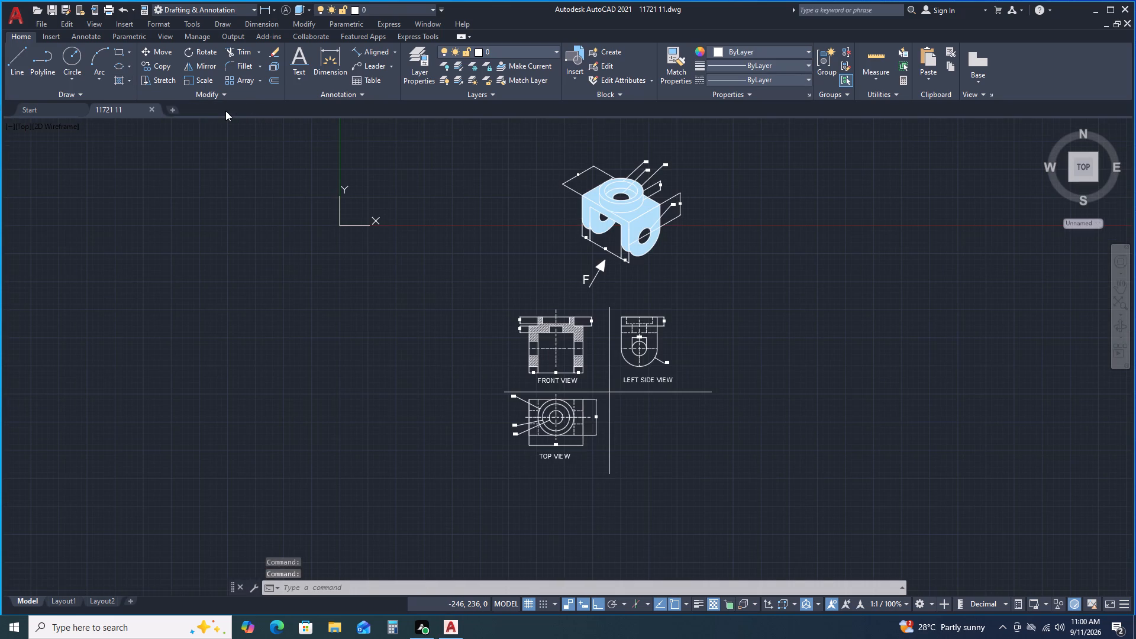
Examine the U-shaped bracket's isometric model and its front, left side and top views in 11721 11.
scroll(315, 250, down, 1)
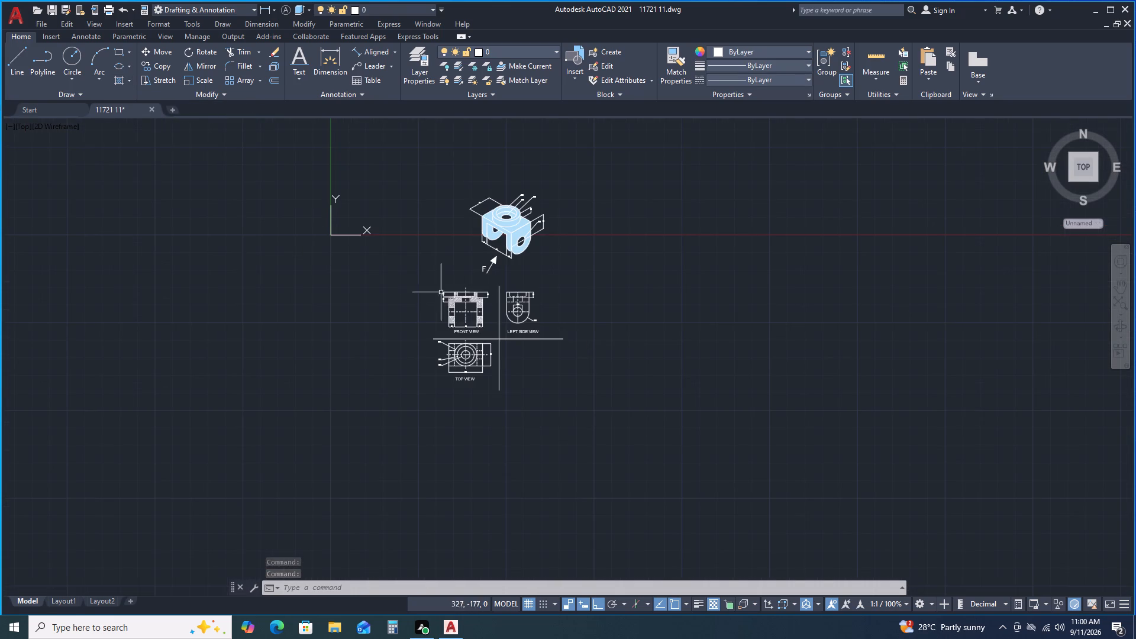
scroll(557, 292, up, 3)
scroll(554, 294, down, 1)
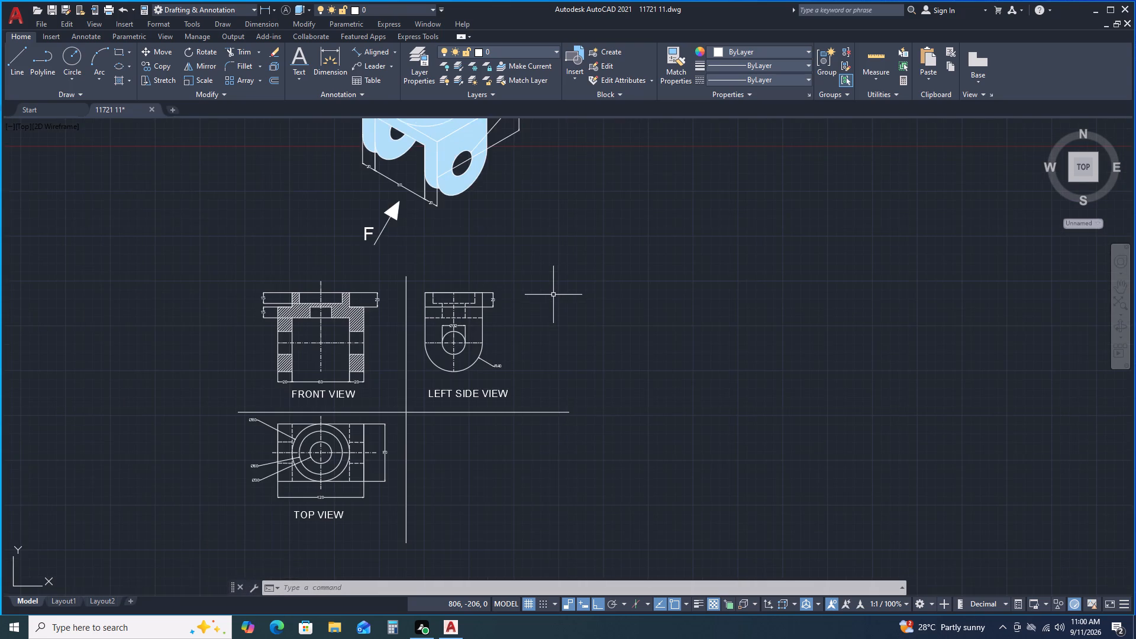
middle_drag(553, 295, 601, 260)
scroll(605, 263, down, 1)
middle_drag(612, 213, 596, 232)
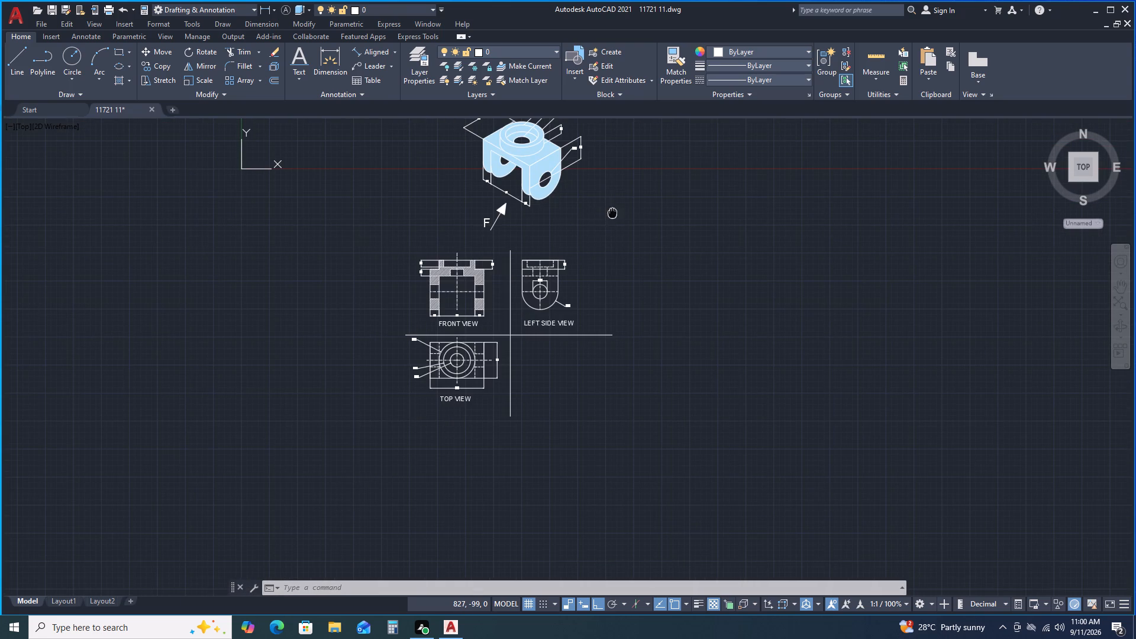
middle_drag(596, 232, 558, 250)
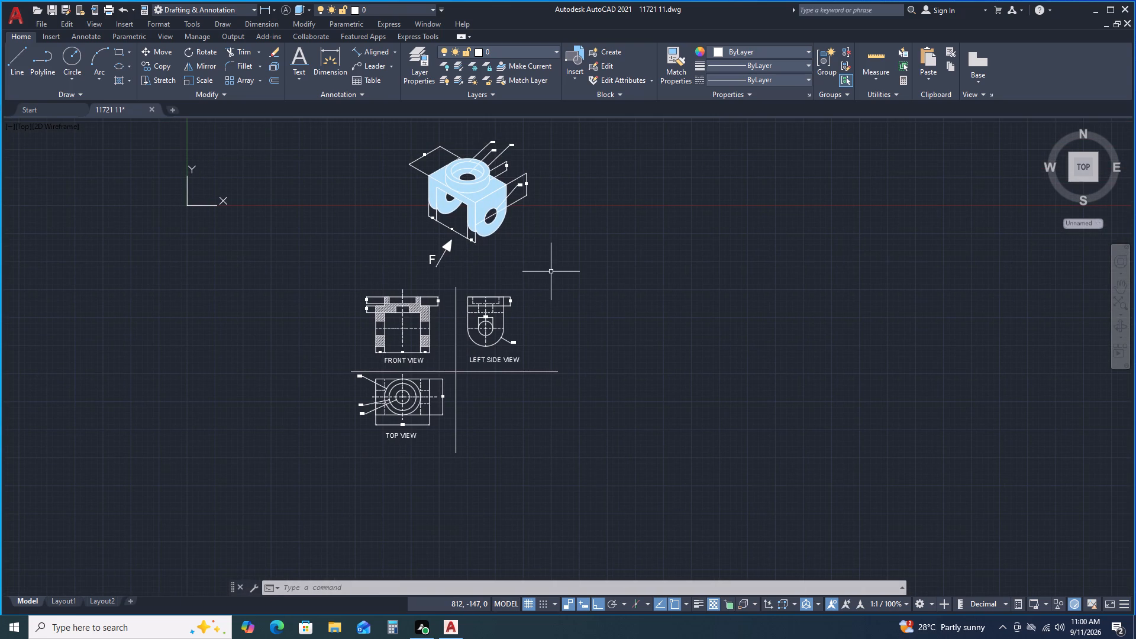
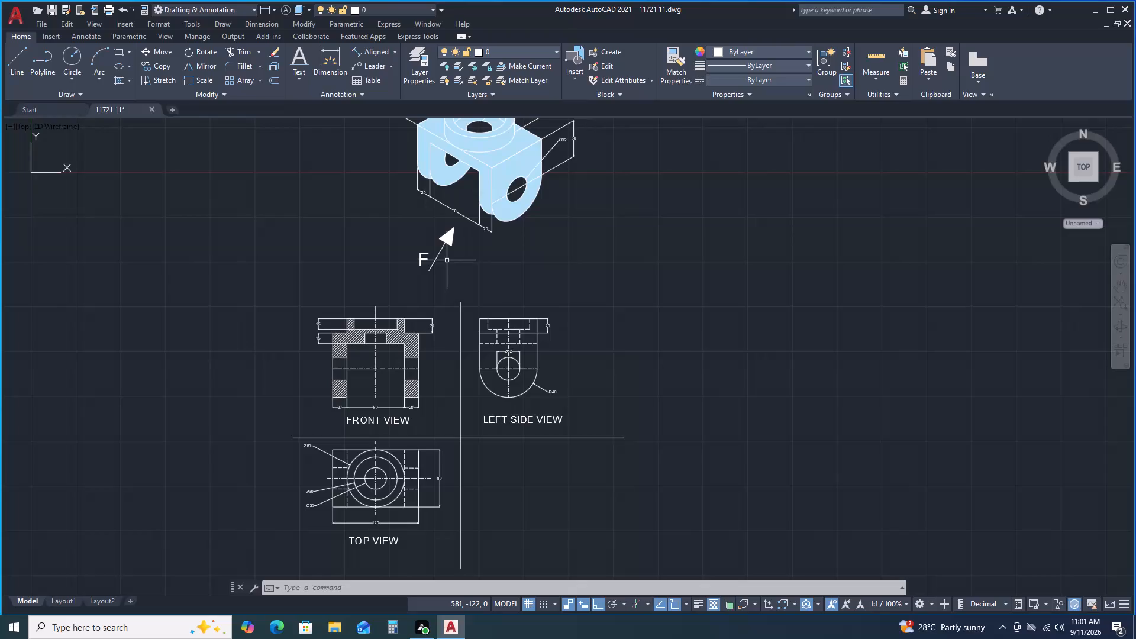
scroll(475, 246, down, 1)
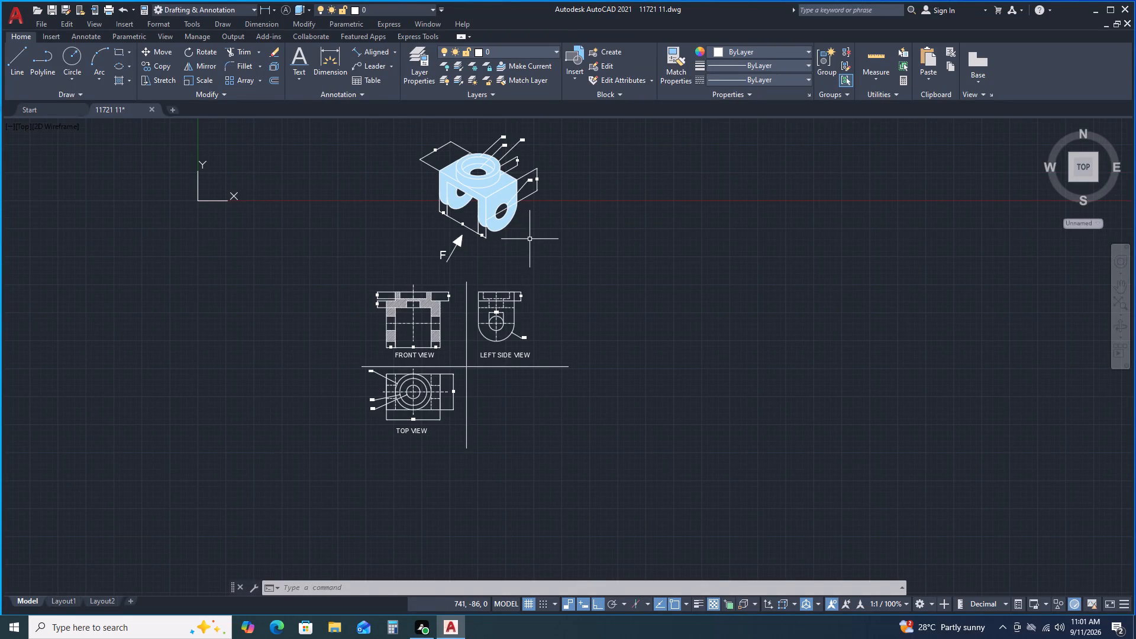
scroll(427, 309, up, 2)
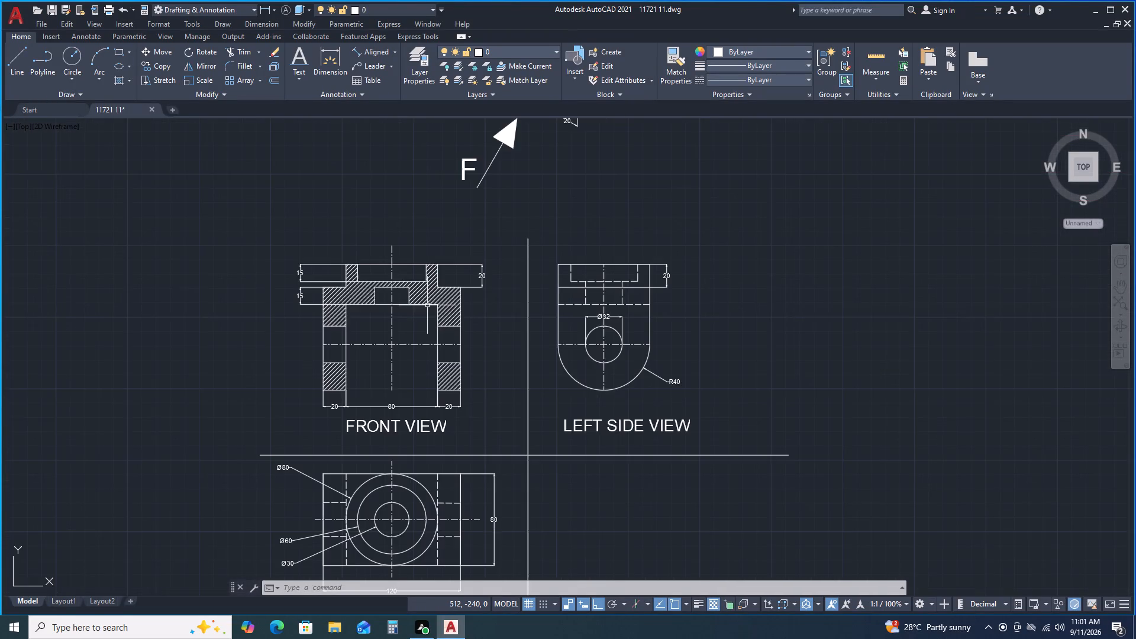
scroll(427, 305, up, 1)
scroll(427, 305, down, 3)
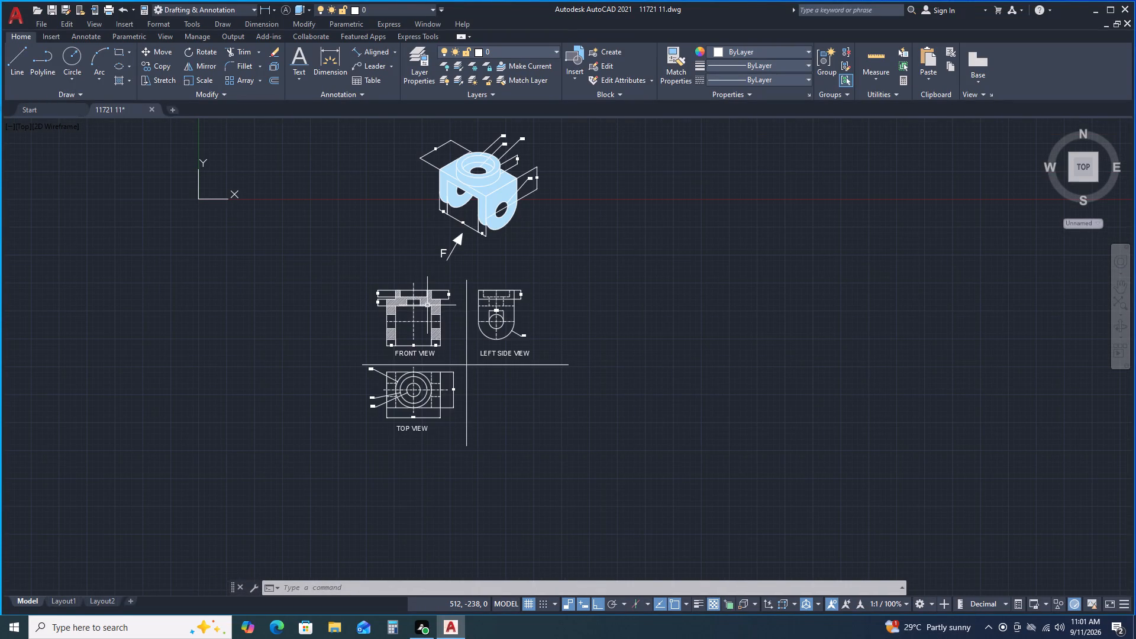
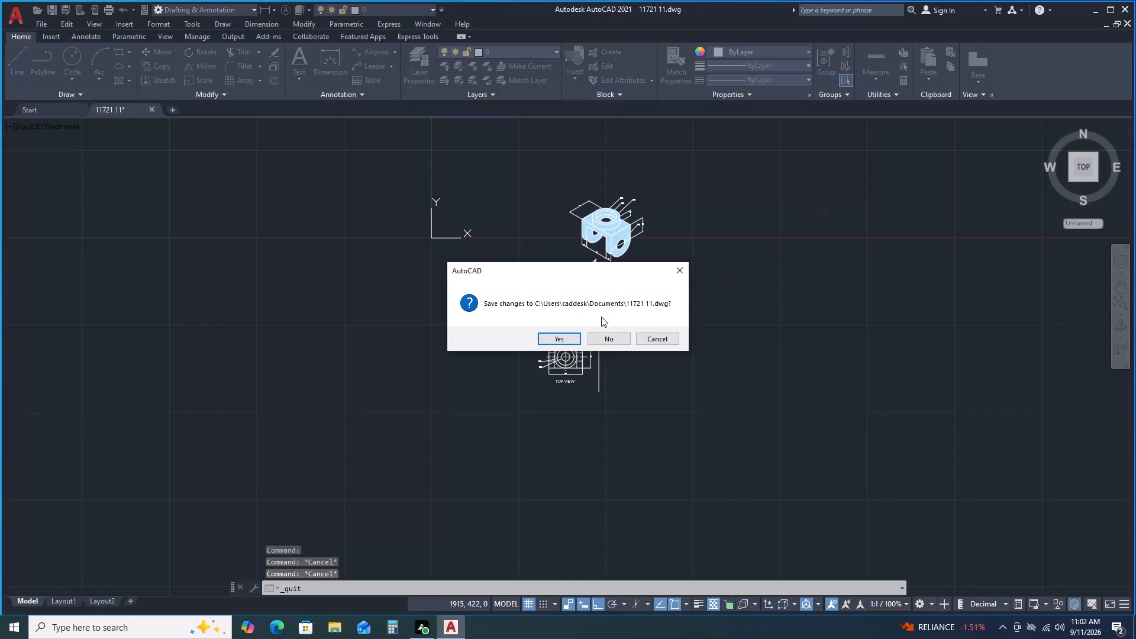
Finish quitting the program, discarding the unsaved changes to drawing 11721 11.
click(615, 340)
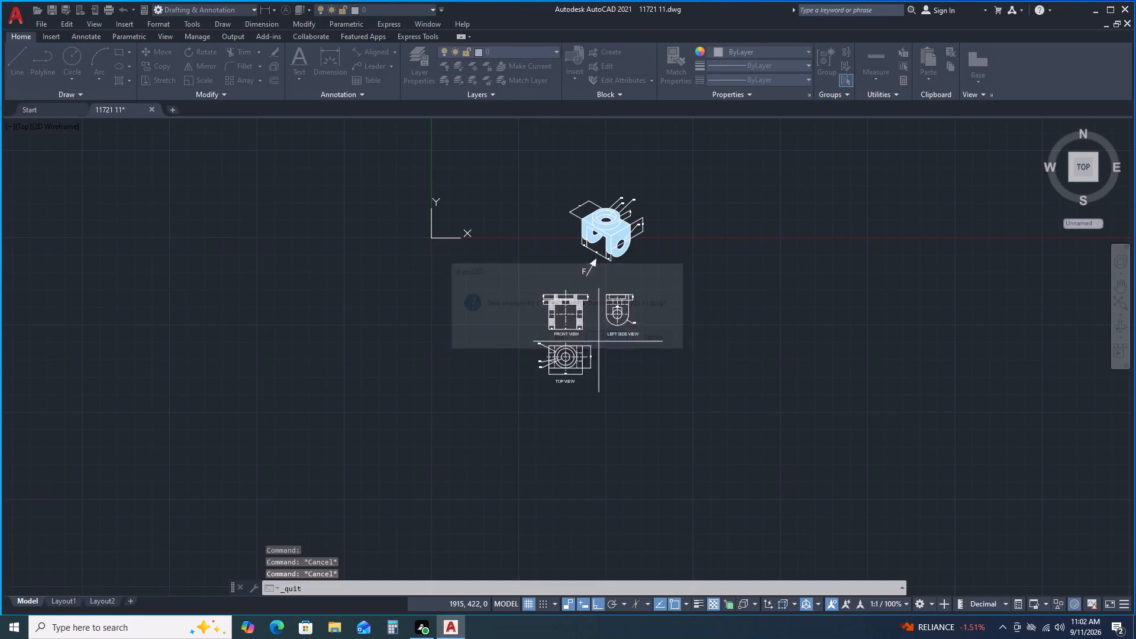
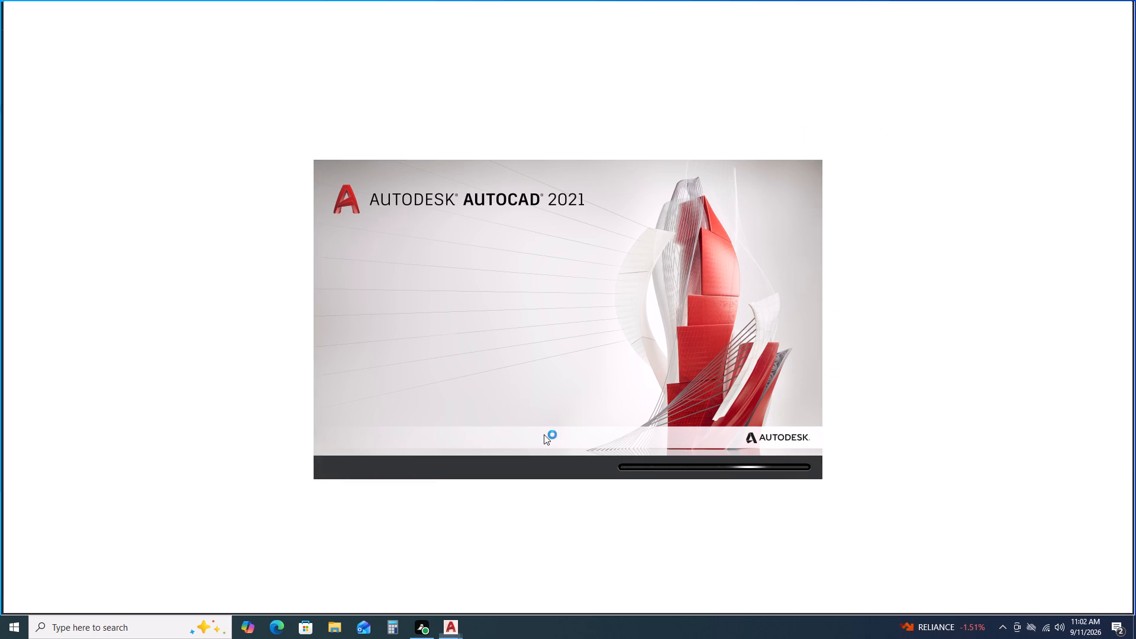
Close the relaunched program from its start page without opening any drawing.
double_click(11, 14)
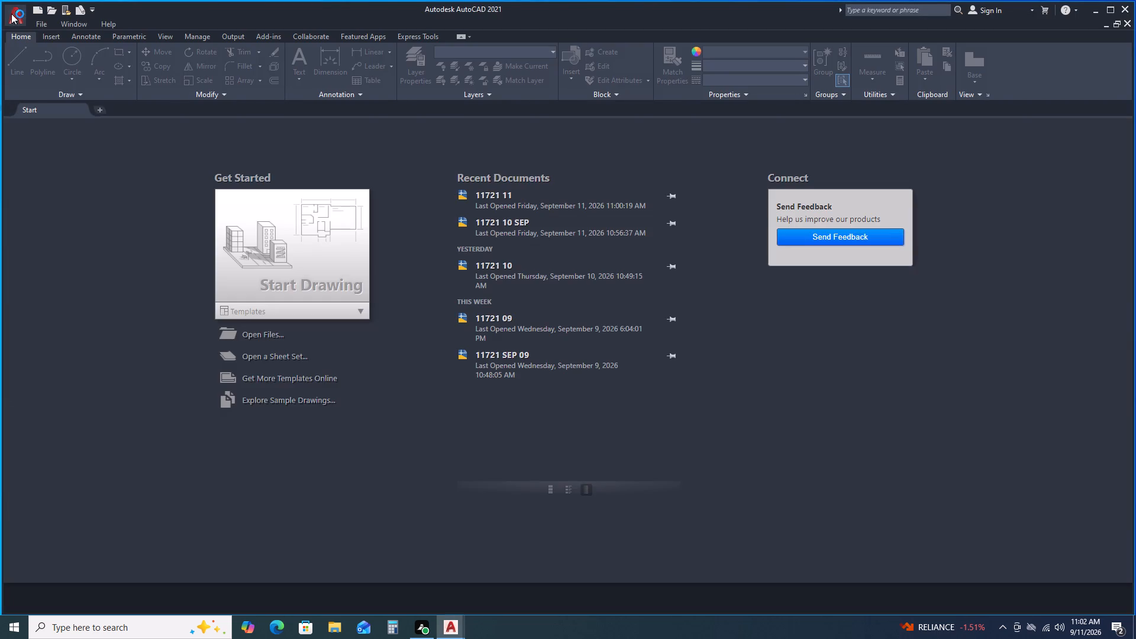
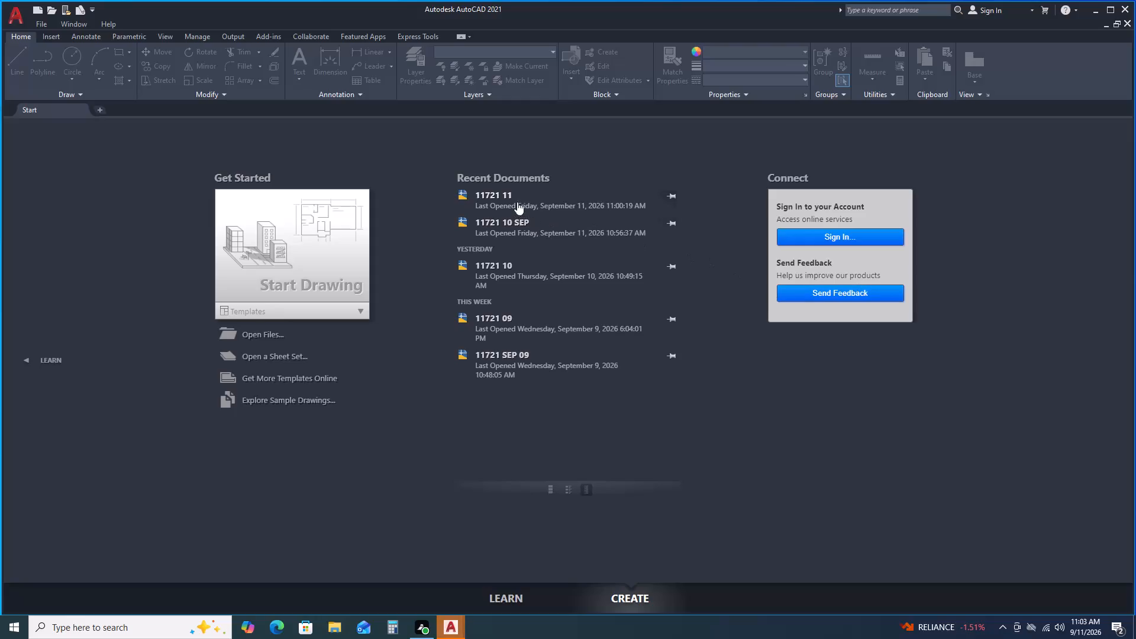
Open the recent drawing 11721 11.
double_click(517, 202)
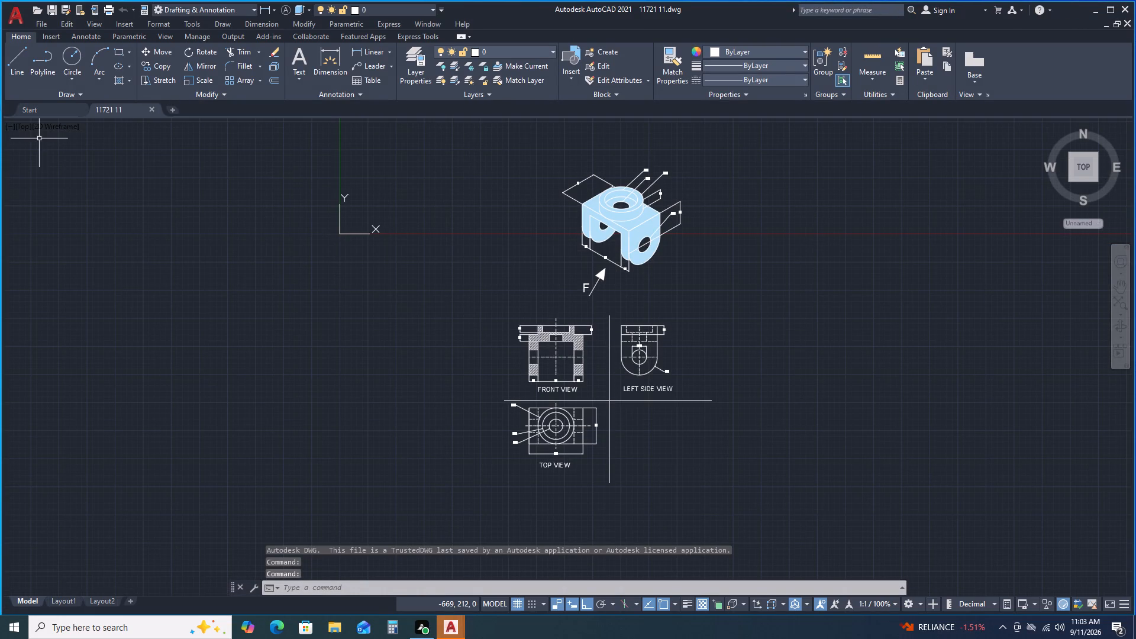
Start a new blank drawing alongside drawing 11721 11.
click(175, 111)
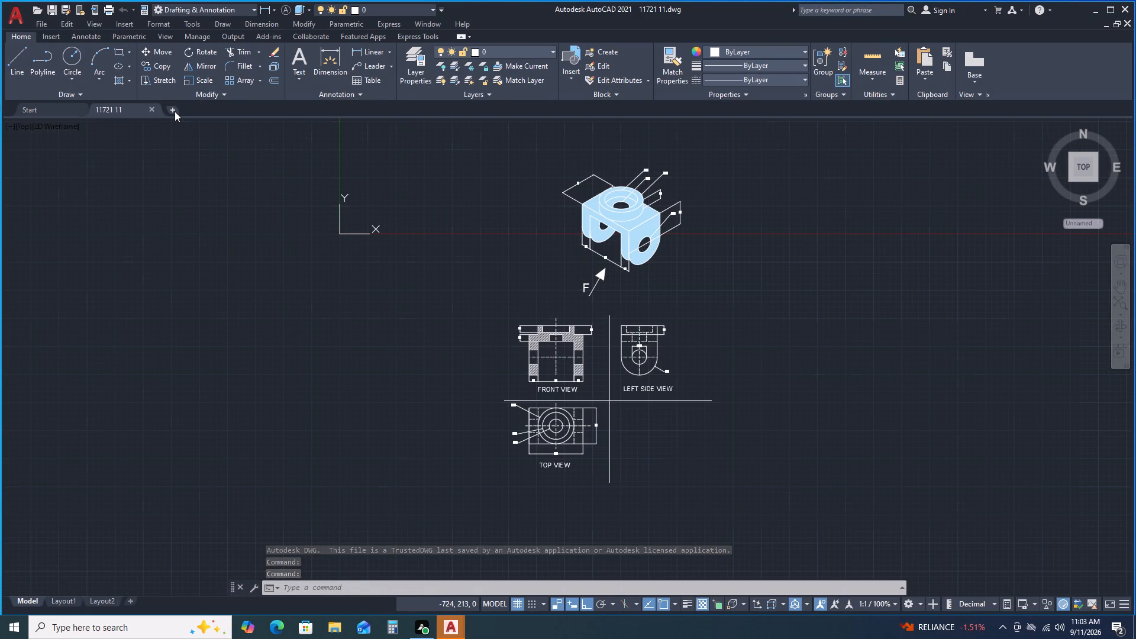
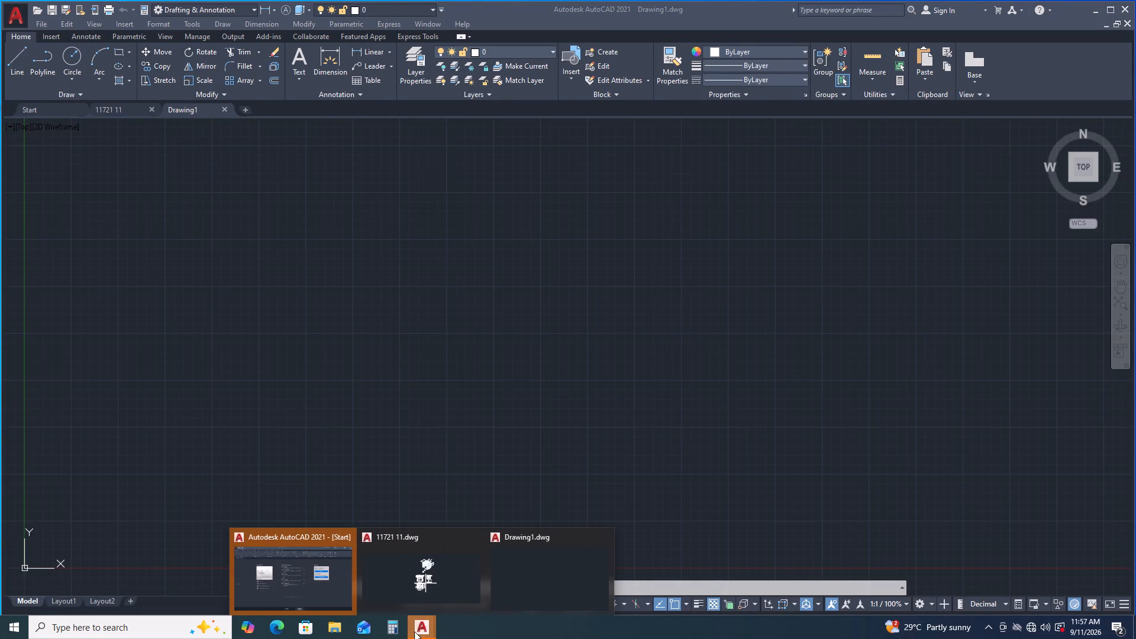
Minimize the AutoCAD windows to reach the desktop and launch the Fuji application.
click(1093, 14)
click(1092, 12)
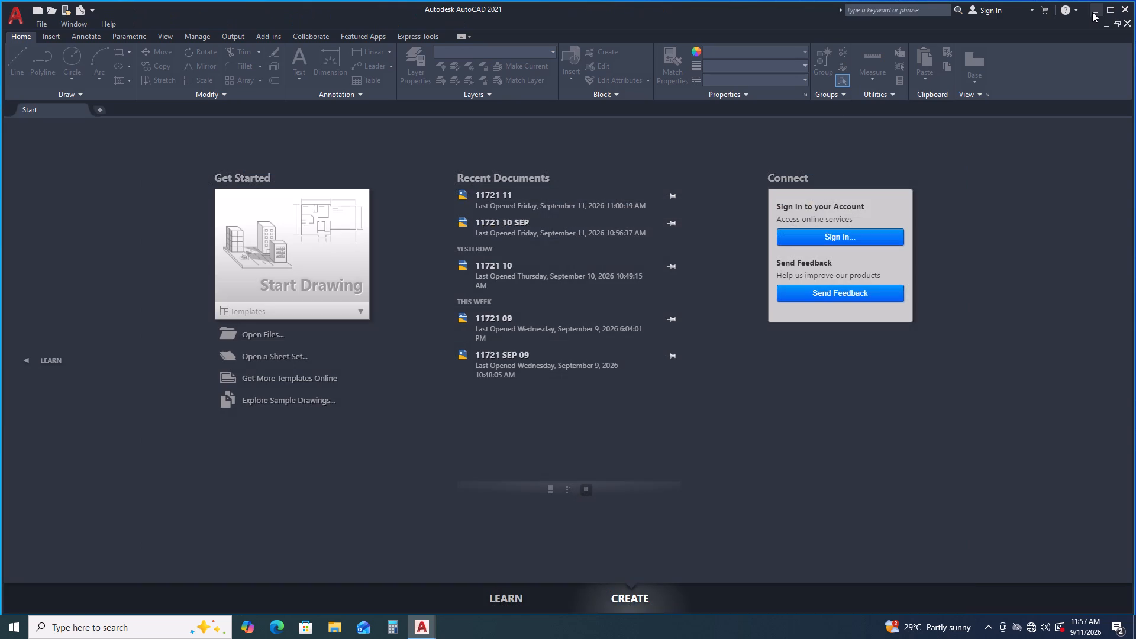
click(1093, 12)
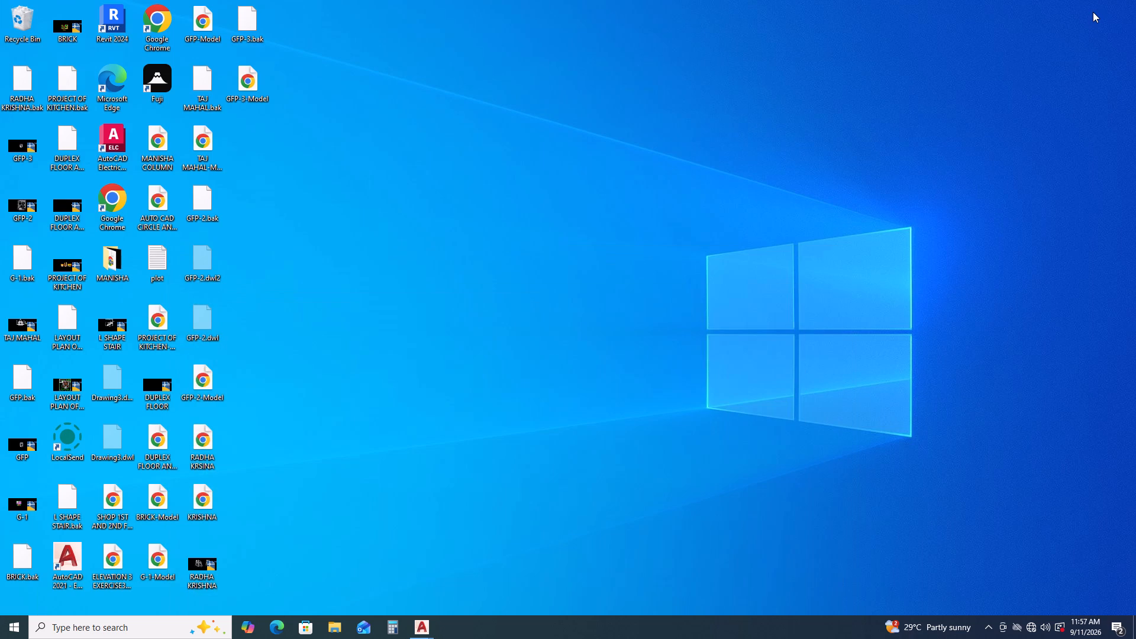
double_click(169, 78)
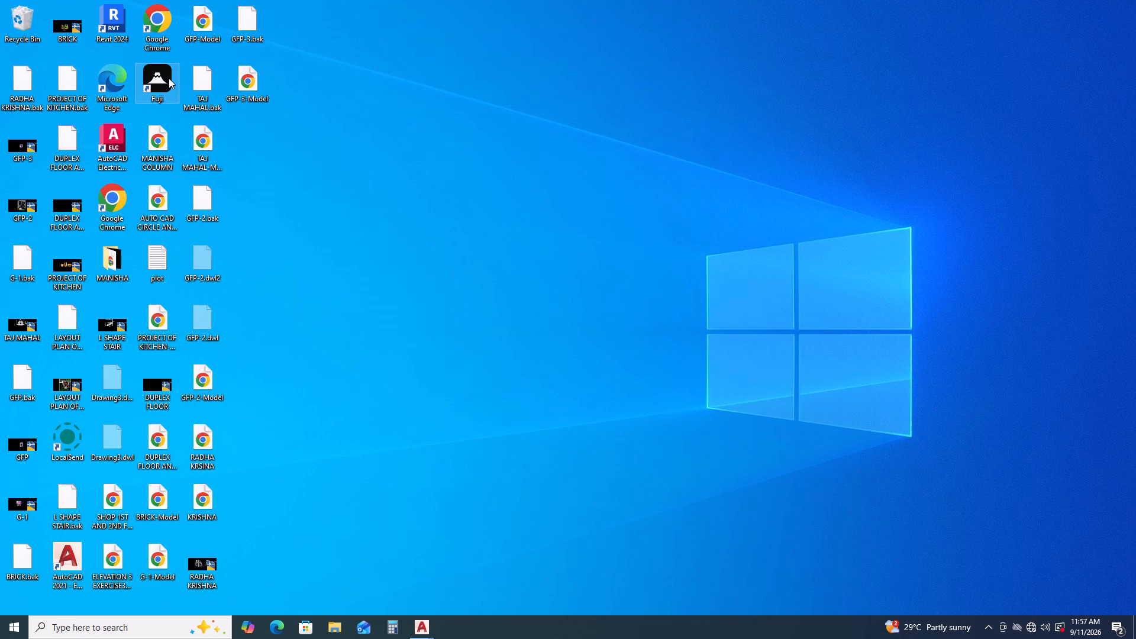
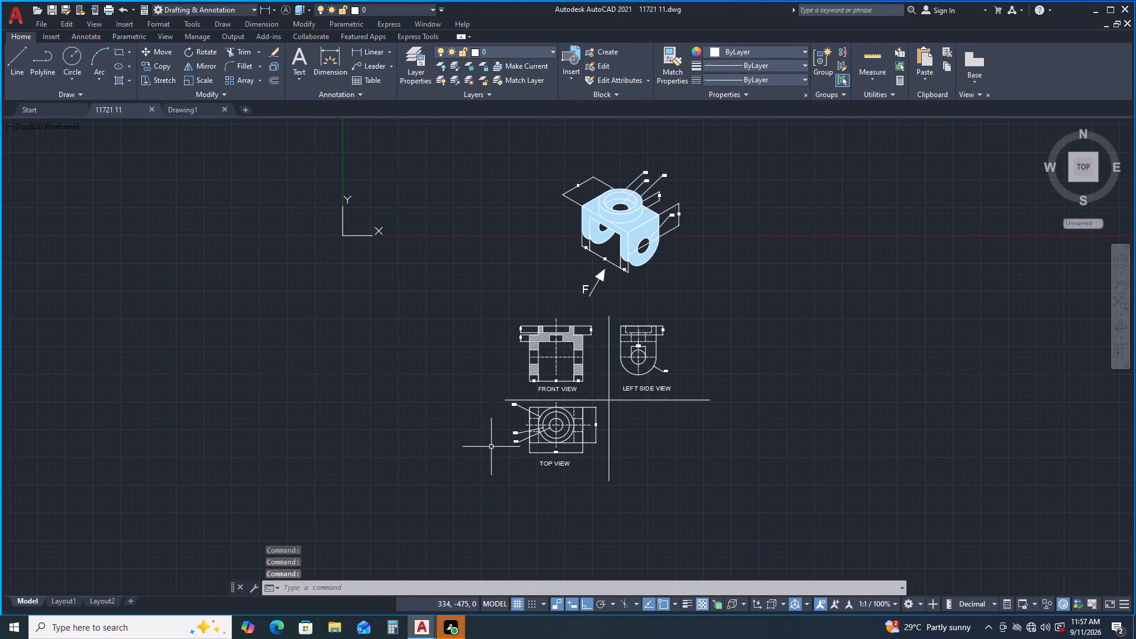
Set the drawing's default lineweight to 0.00 mm in the Lineweight Settings.
text(LI)
key(n)
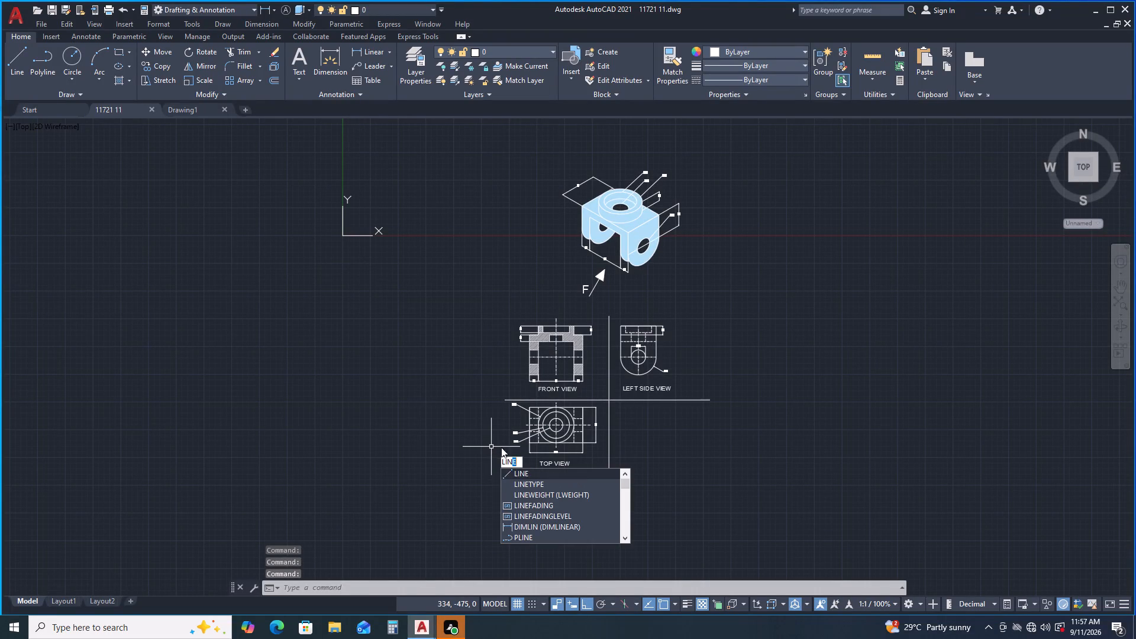
click(580, 494)
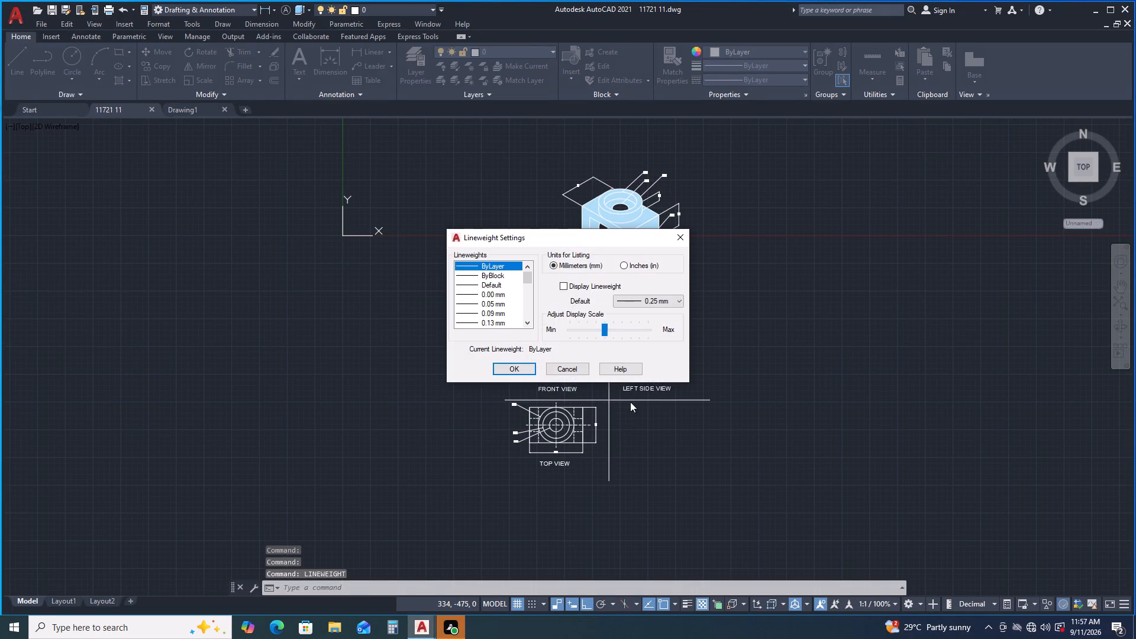
click(656, 296)
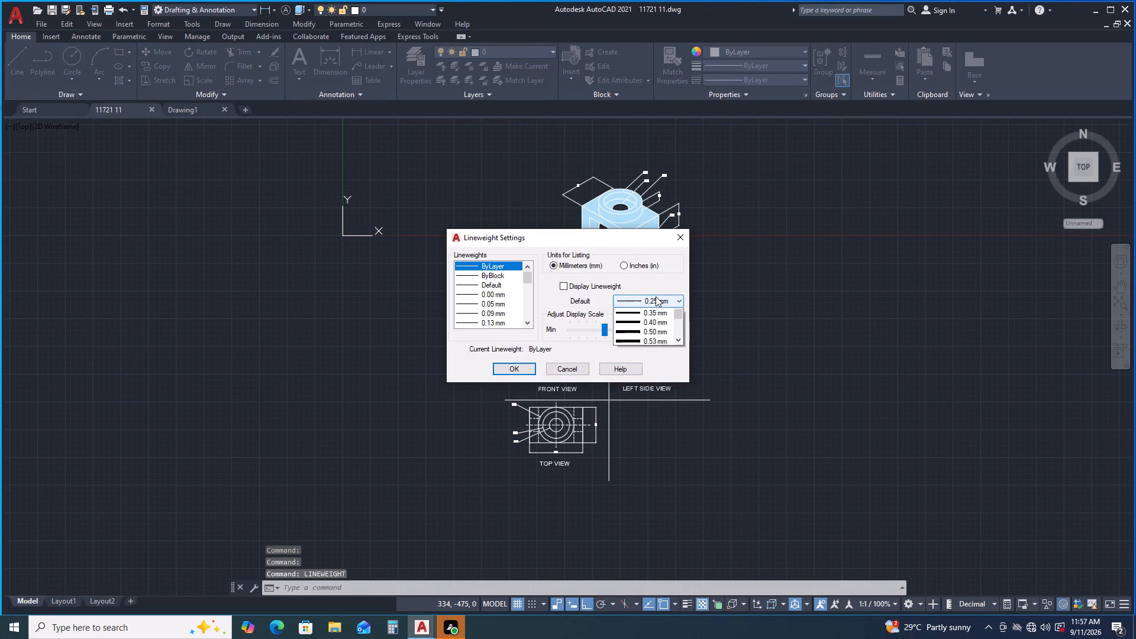
triple_click(680, 309)
triple_click(680, 309)
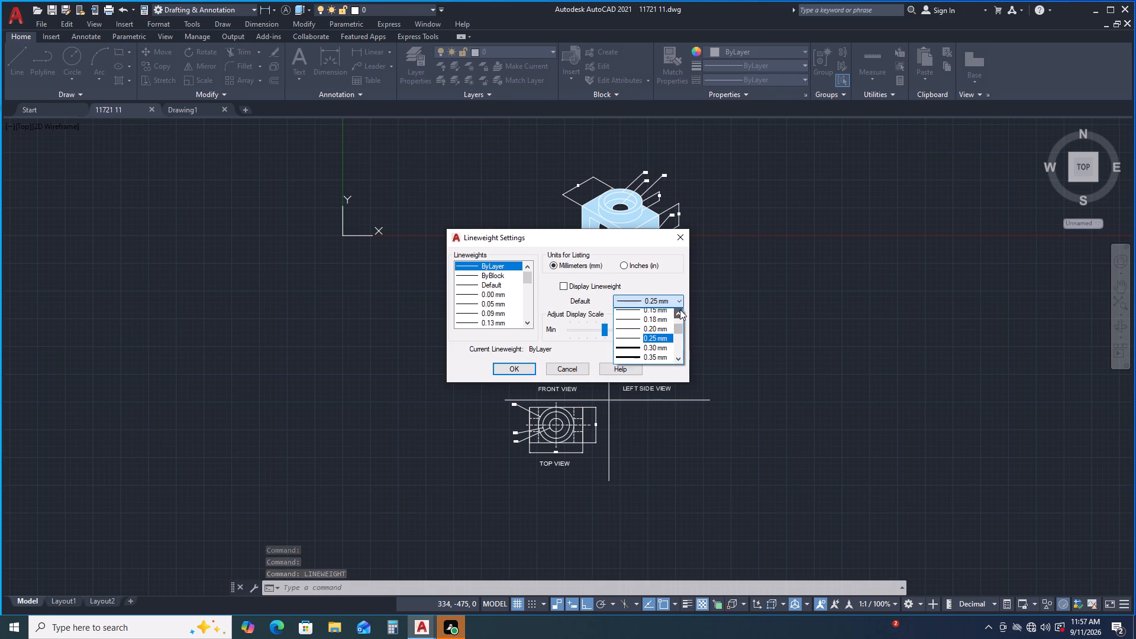
triple_click(680, 309)
double_click(680, 309)
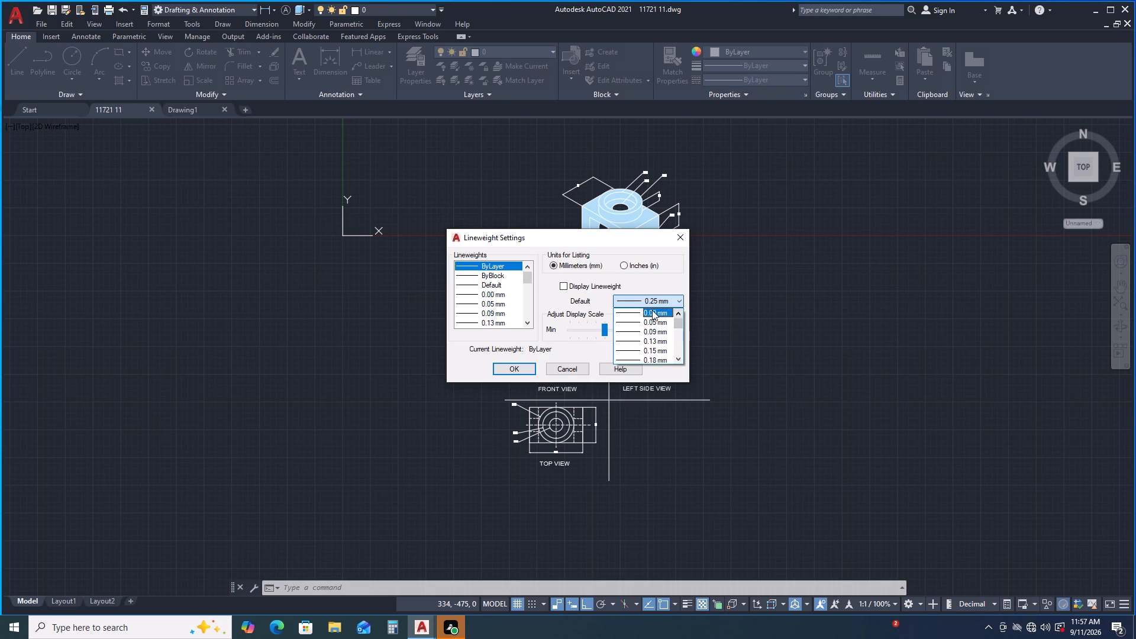
click(652, 310)
click(507, 365)
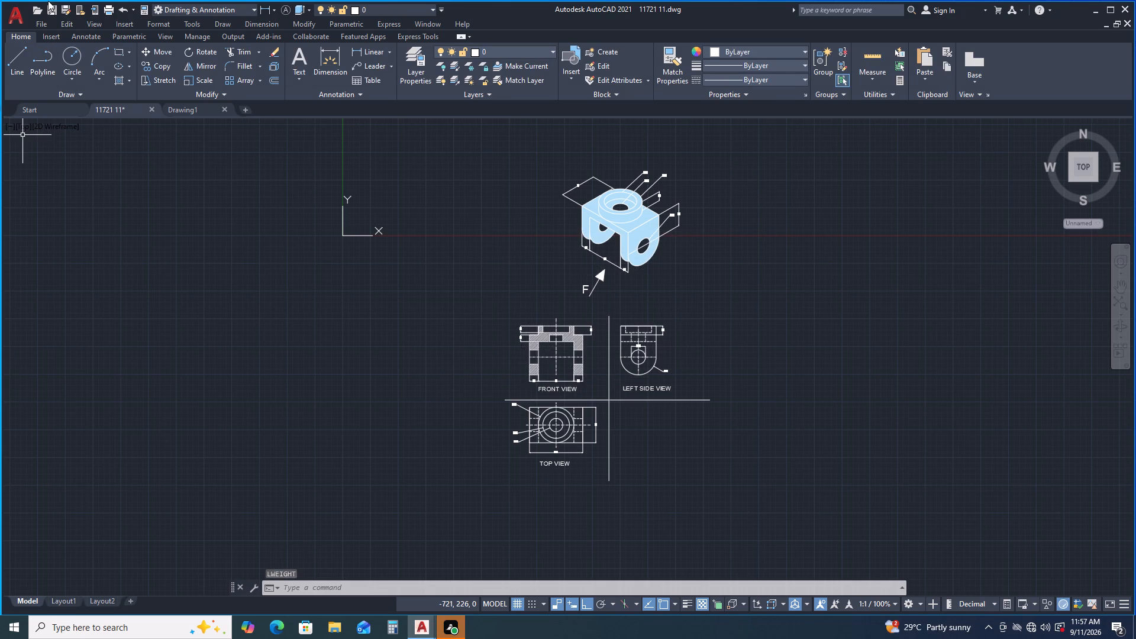
Save the drawing as 11721 11 in Documents, replacing the existing file.
click(10, 12)
click(57, 163)
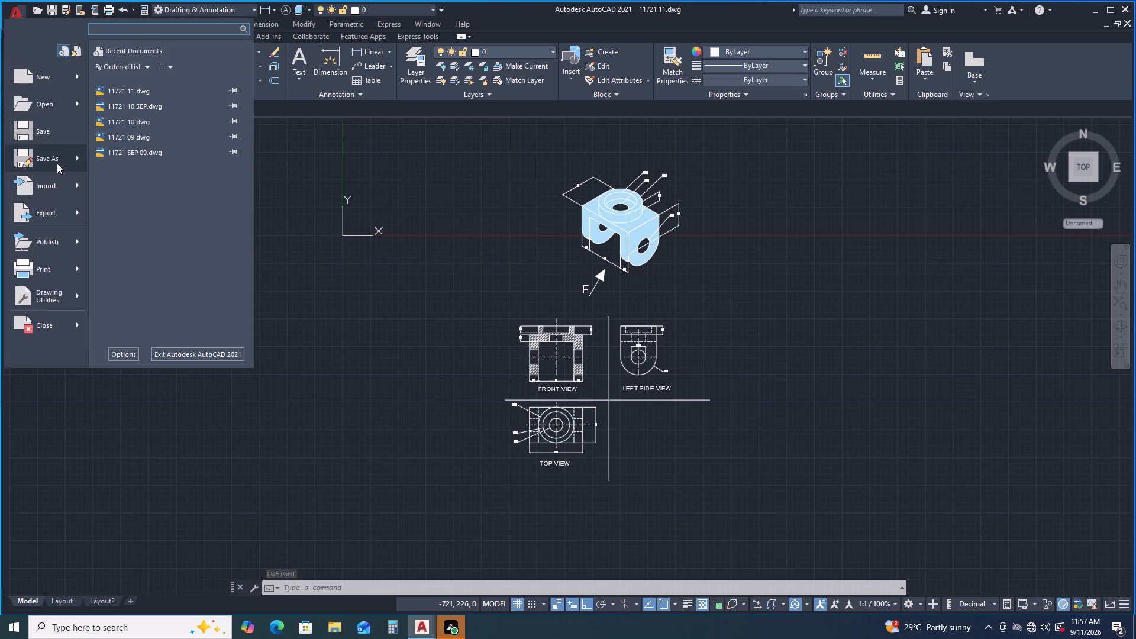
click(735, 418)
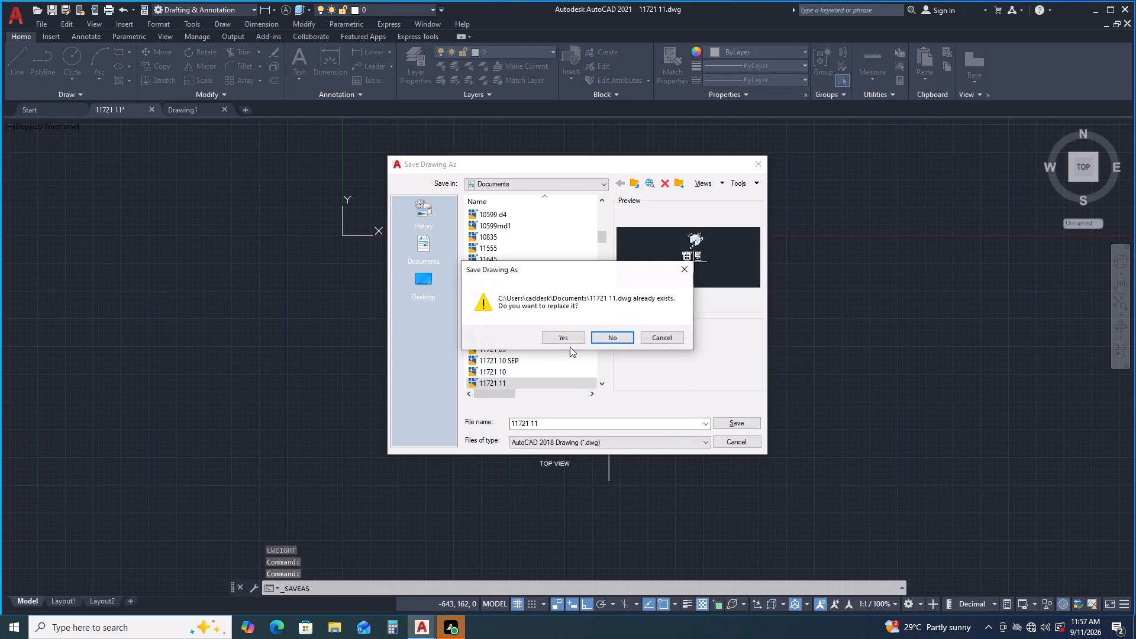
click(564, 343)
Set up a centred plot with AutoCAD PDF (High Quality Print).pc3, using a window around the isometric model and all three views.
scroll(564, 343, down, 1)
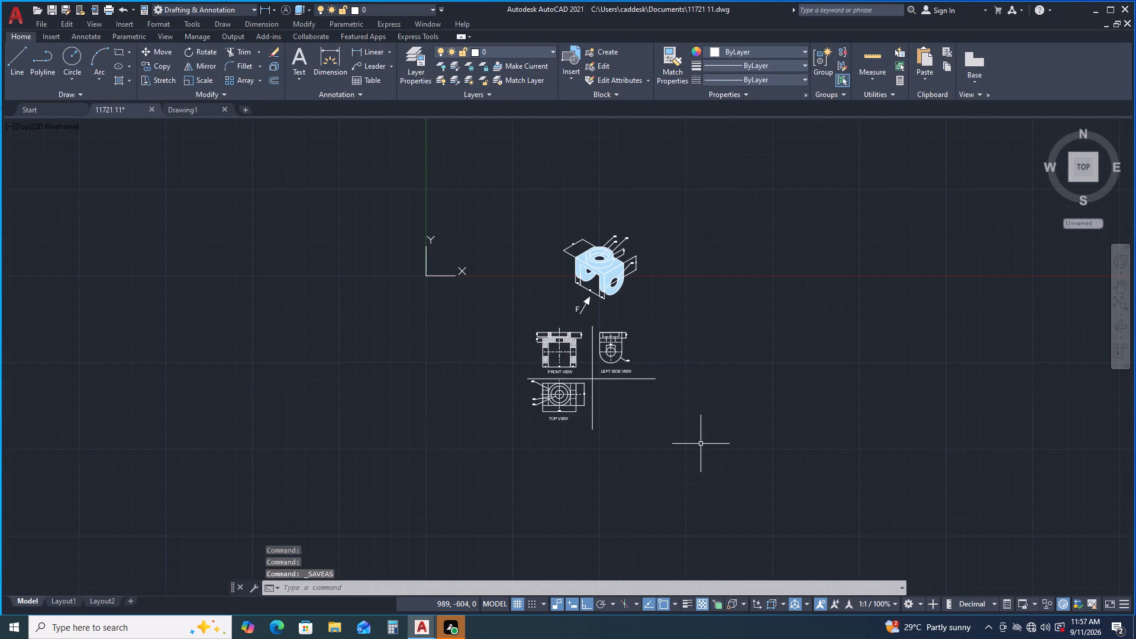
key(ctrl+p)
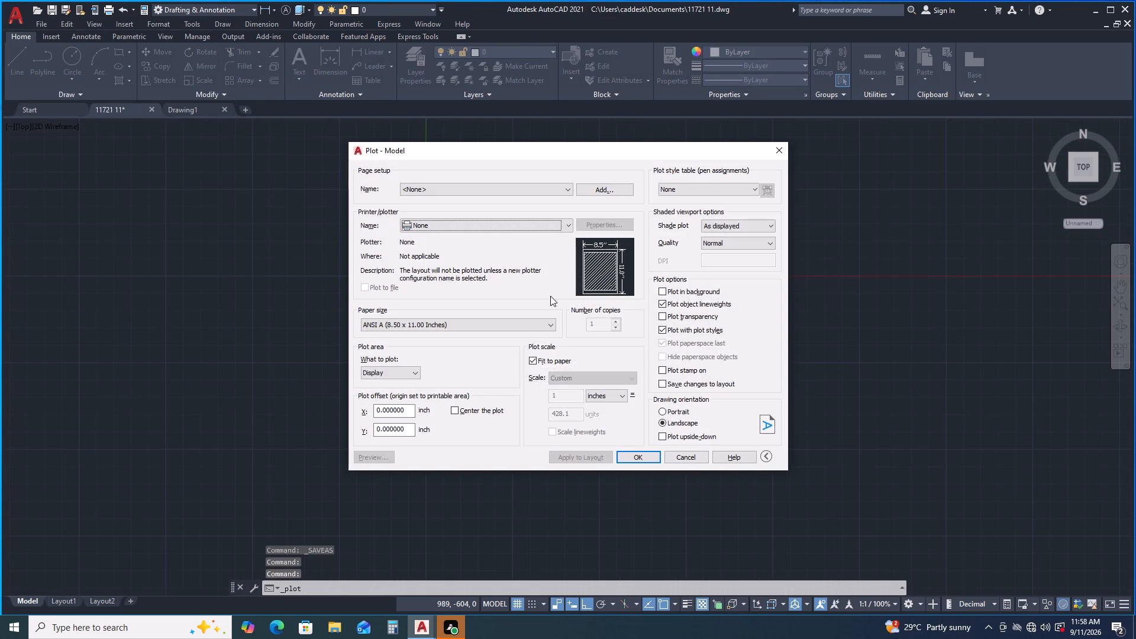
click(515, 219)
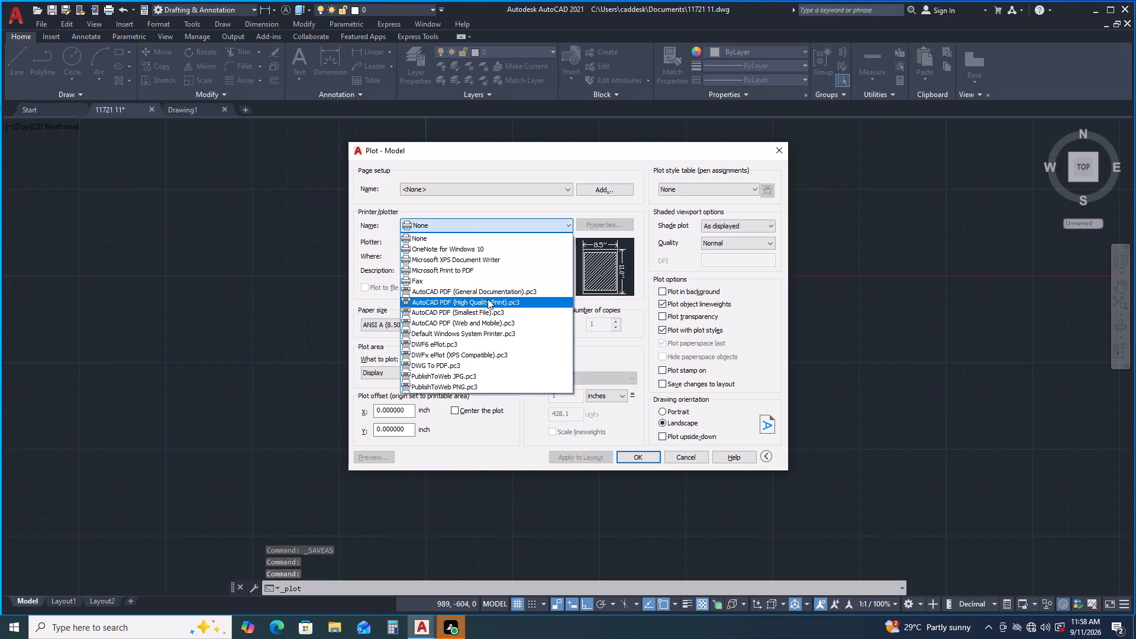
click(488, 299)
click(391, 375)
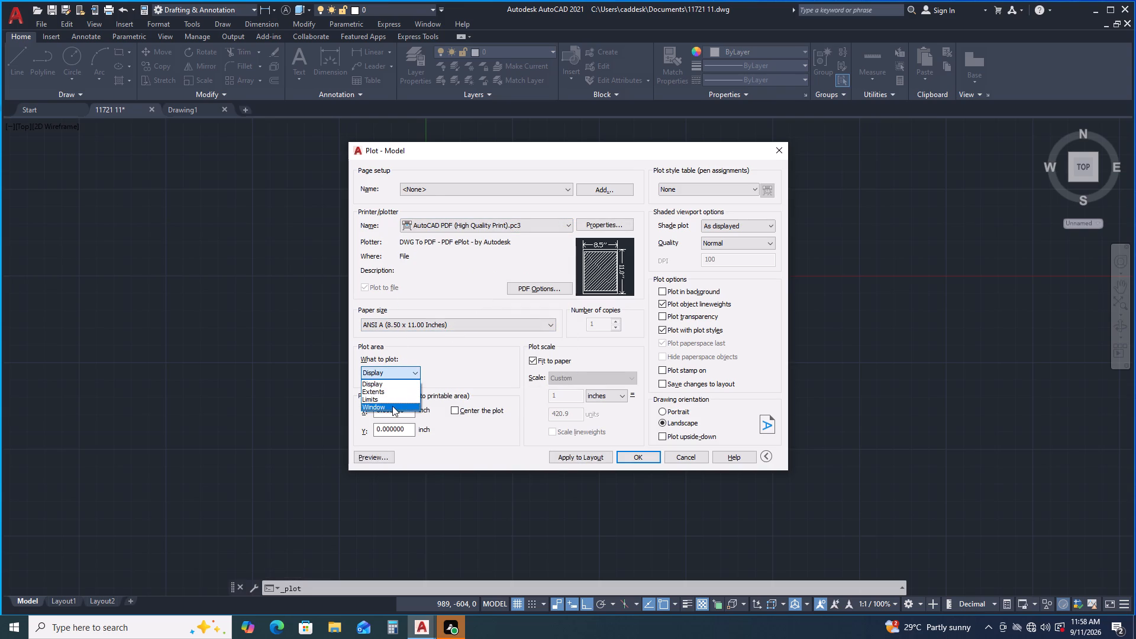
click(392, 406)
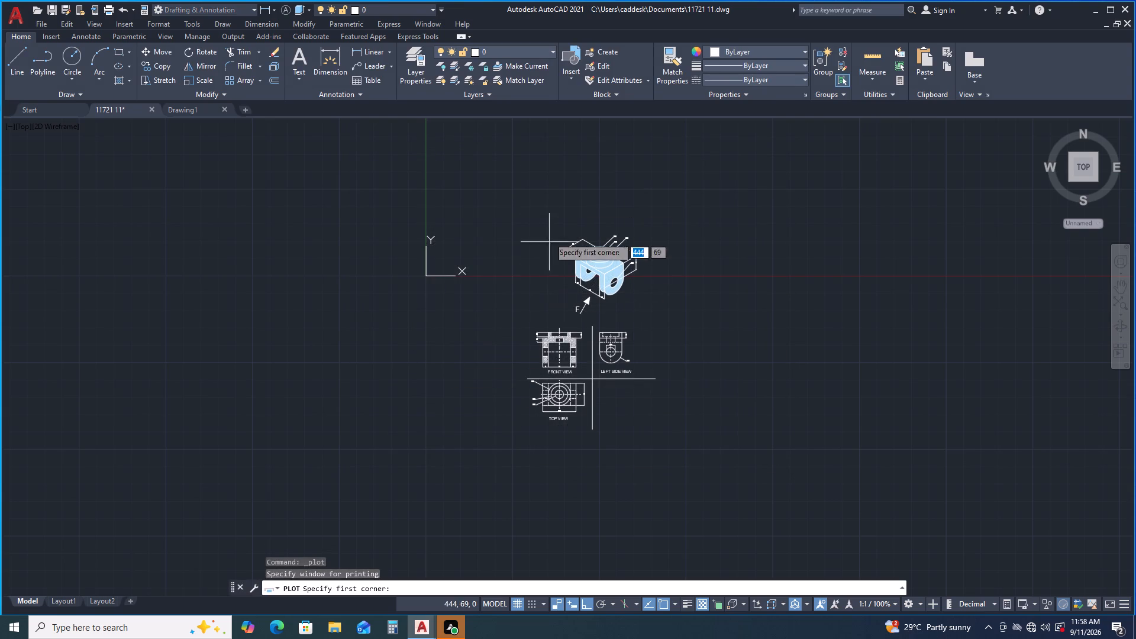
click(486, 217)
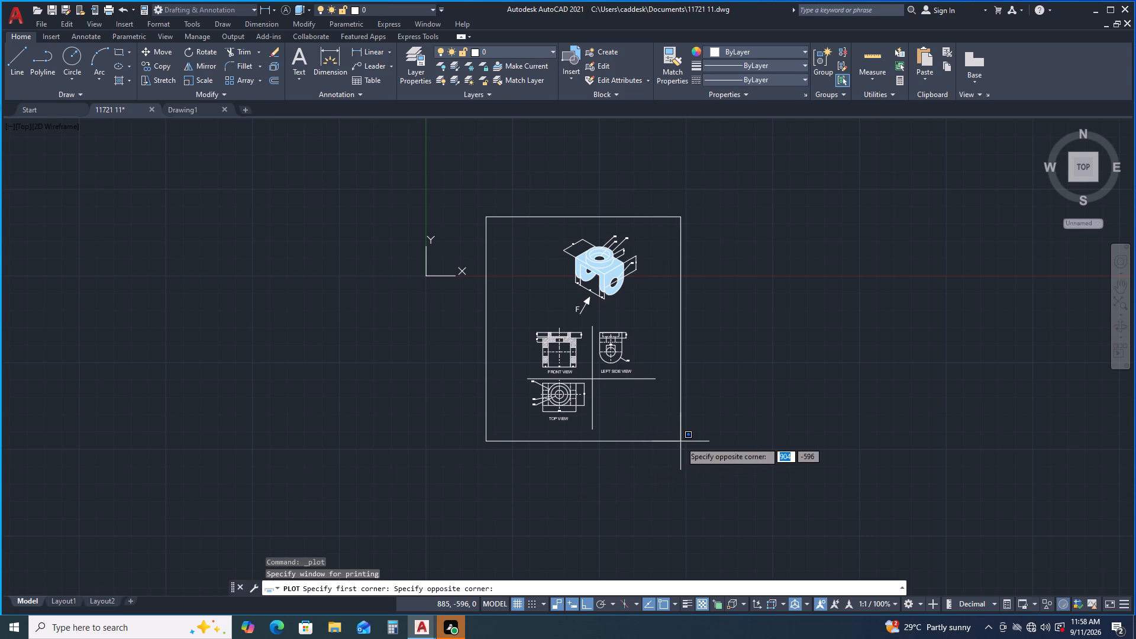
click(690, 441)
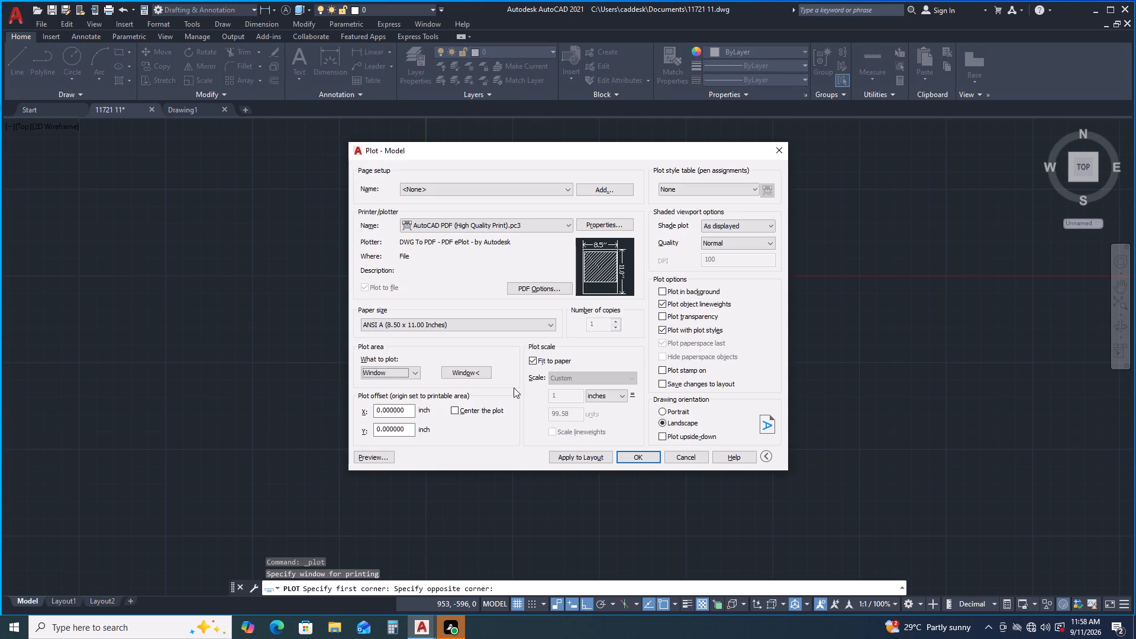
click(490, 409)
Preview the plot, examine the isometric model's dimensions and the sheet layout, and close the preview.
click(380, 456)
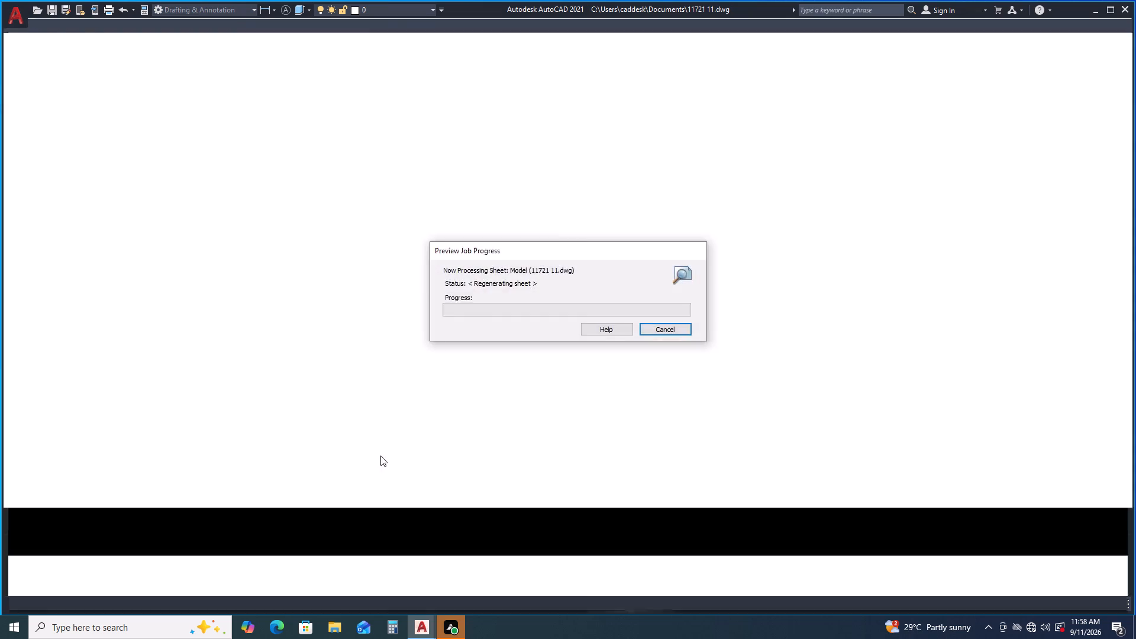
scroll(582, 250, down, 1)
scroll(582, 250, up, 2)
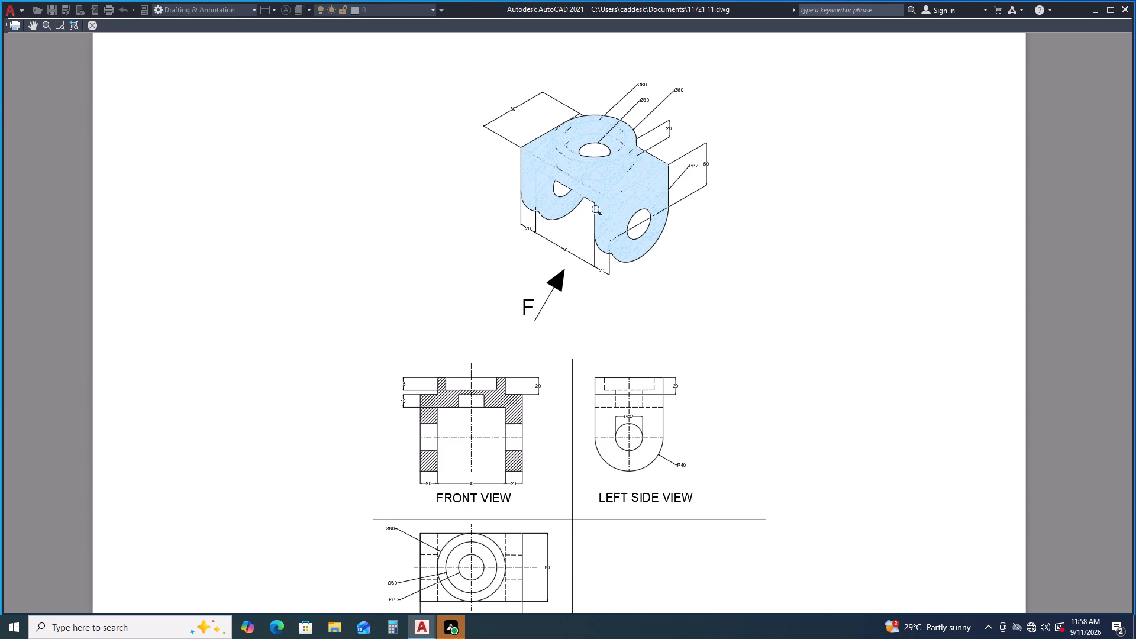
scroll(610, 180, up, 3)
scroll(611, 179, down, 1)
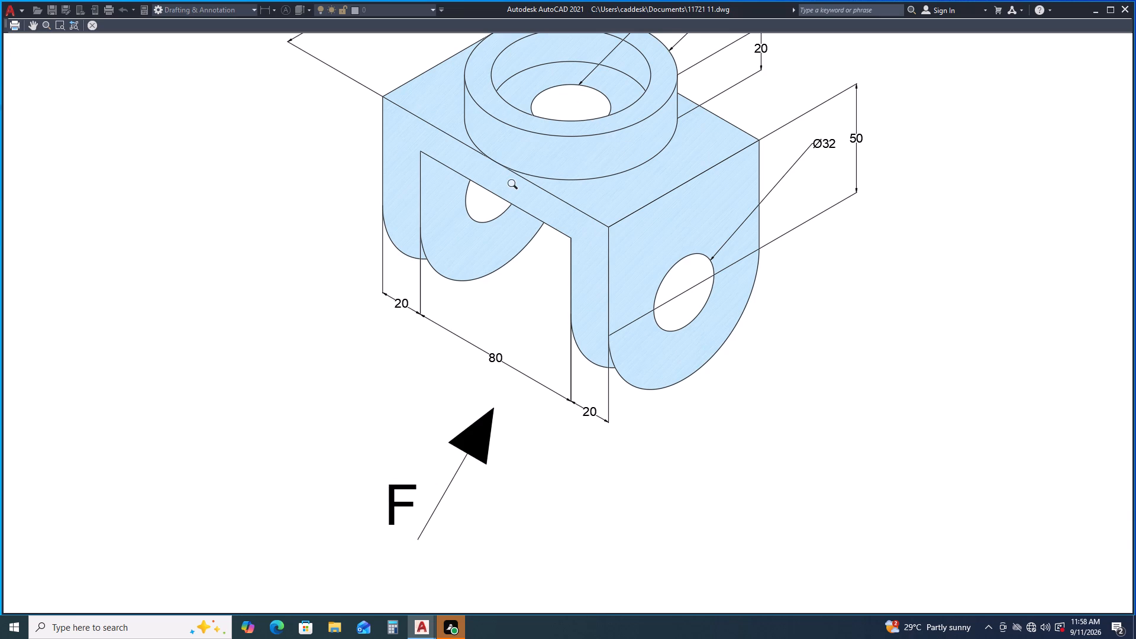
scroll(515, 186, down, 2)
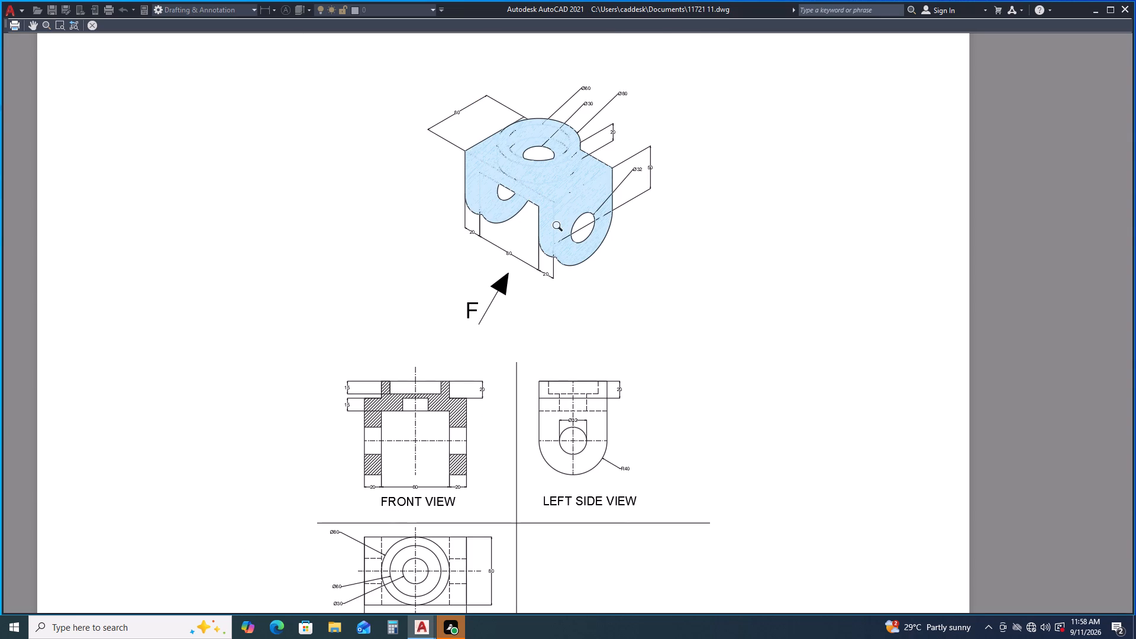
scroll(285, 228, down, 1)
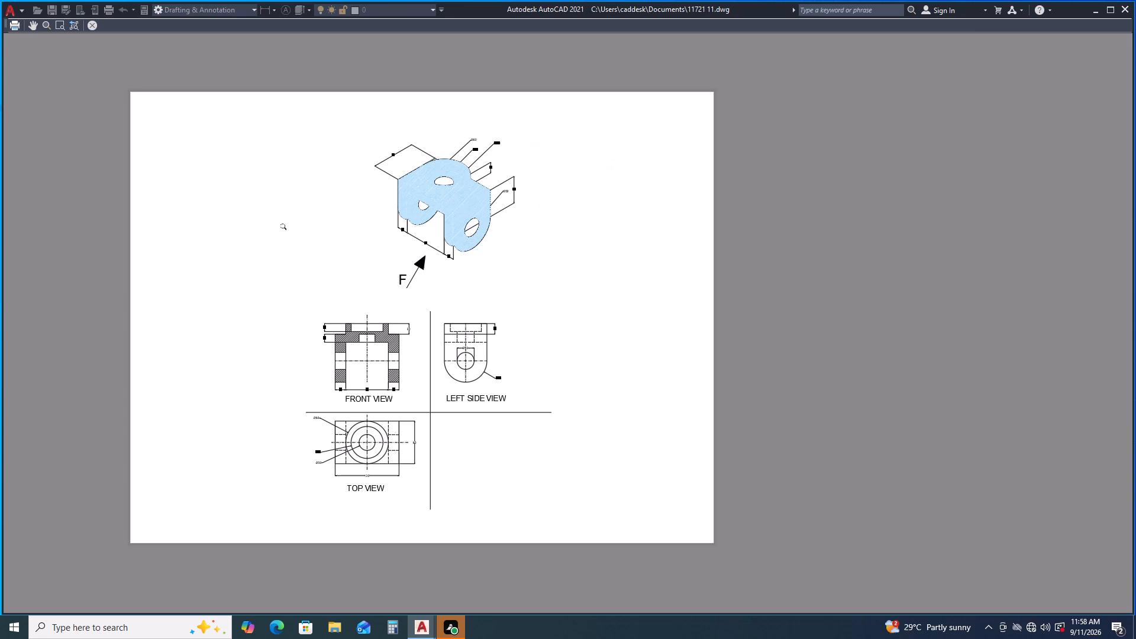
click(89, 18)
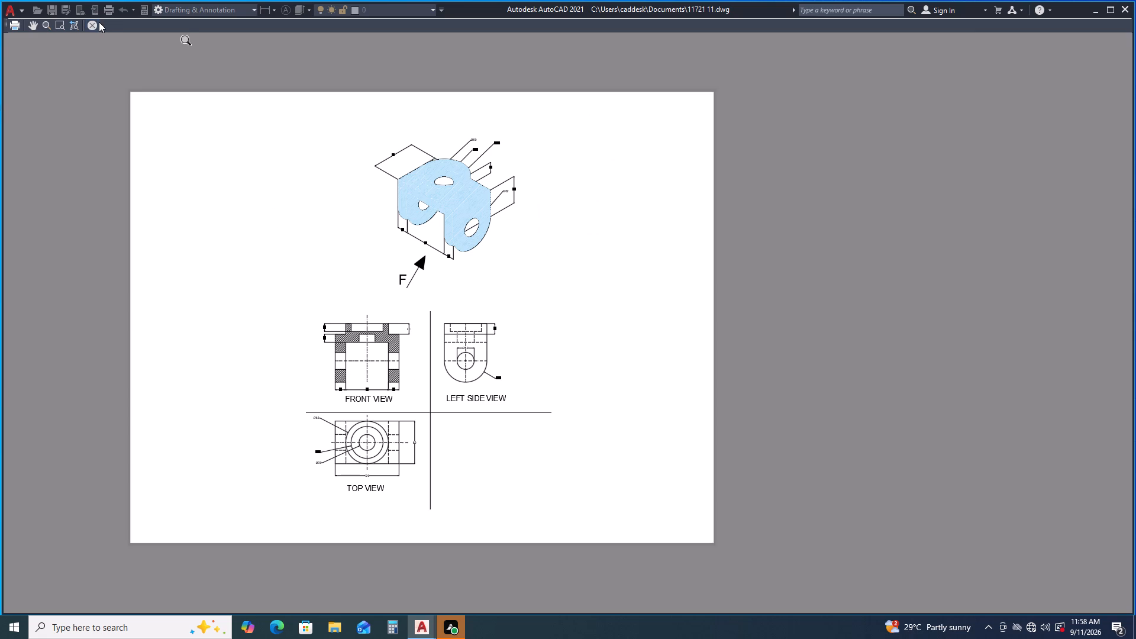
click(92, 25)
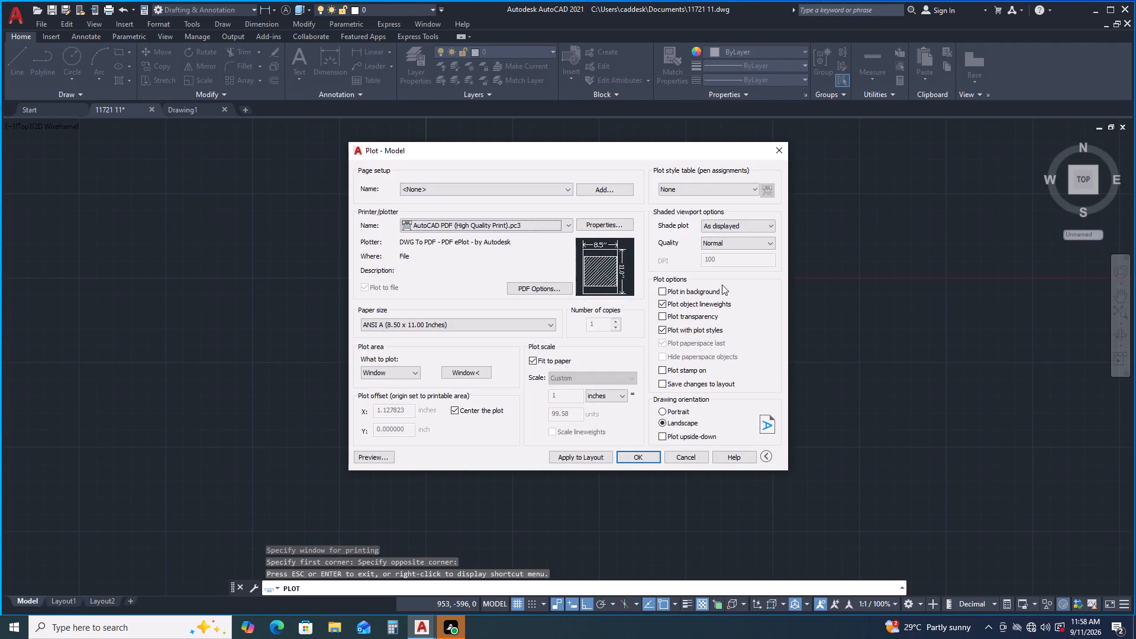
Plot the sheet to the PDF file 11721 11-Model in Documents and close the opened PDF.
click(628, 451)
click(738, 425)
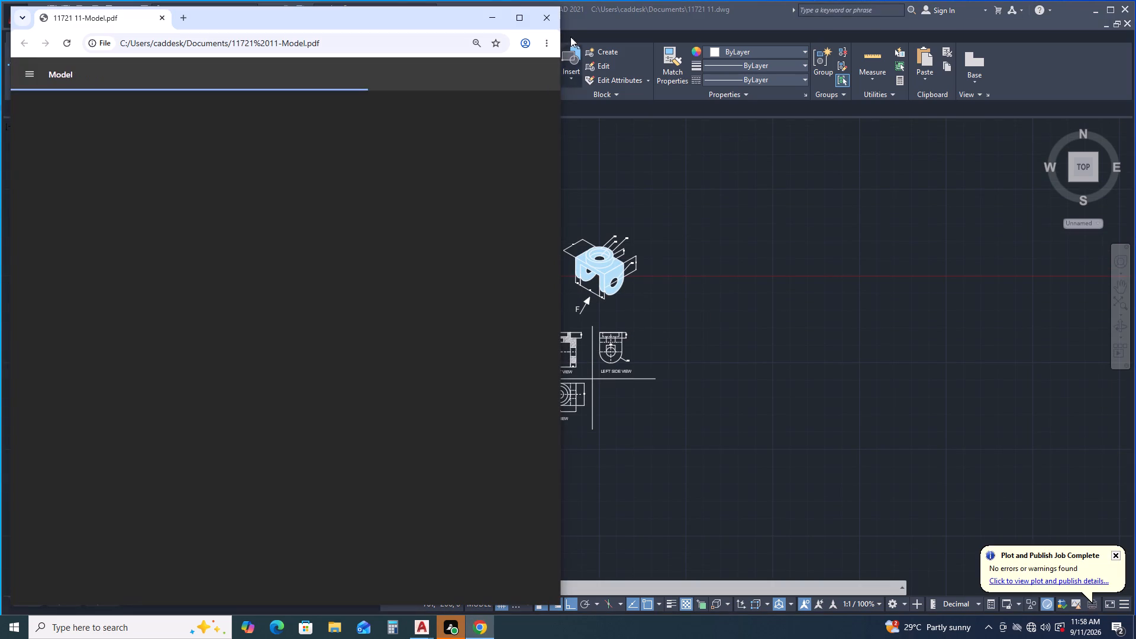
click(548, 15)
Query the LOGFILENAME system variable for the drawing's log file path.
text(LOG)
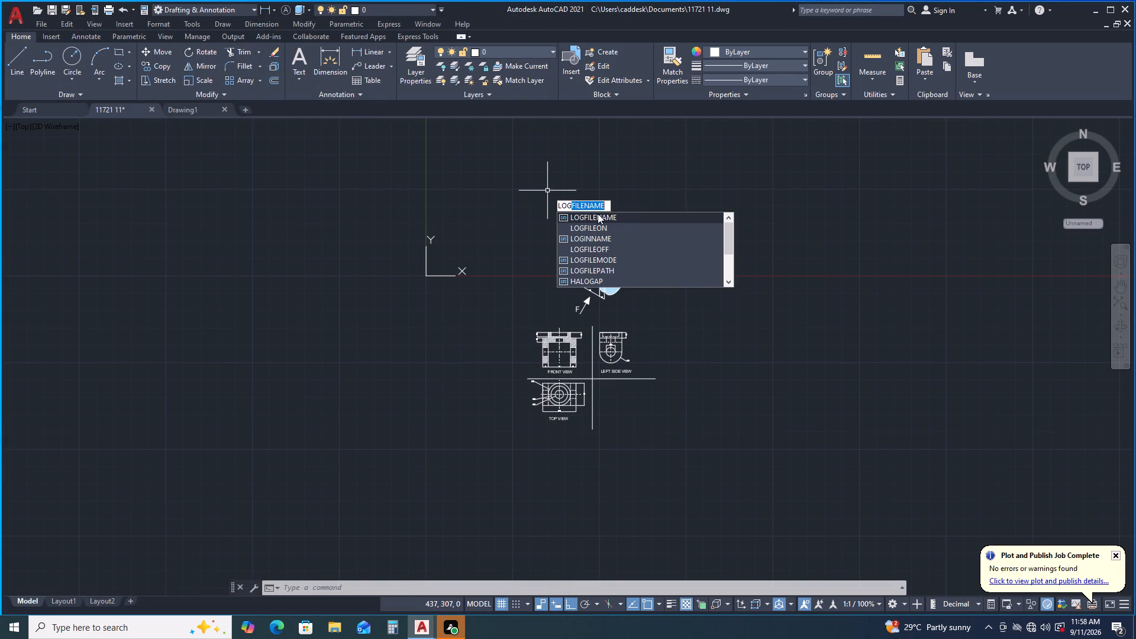
click(597, 214)
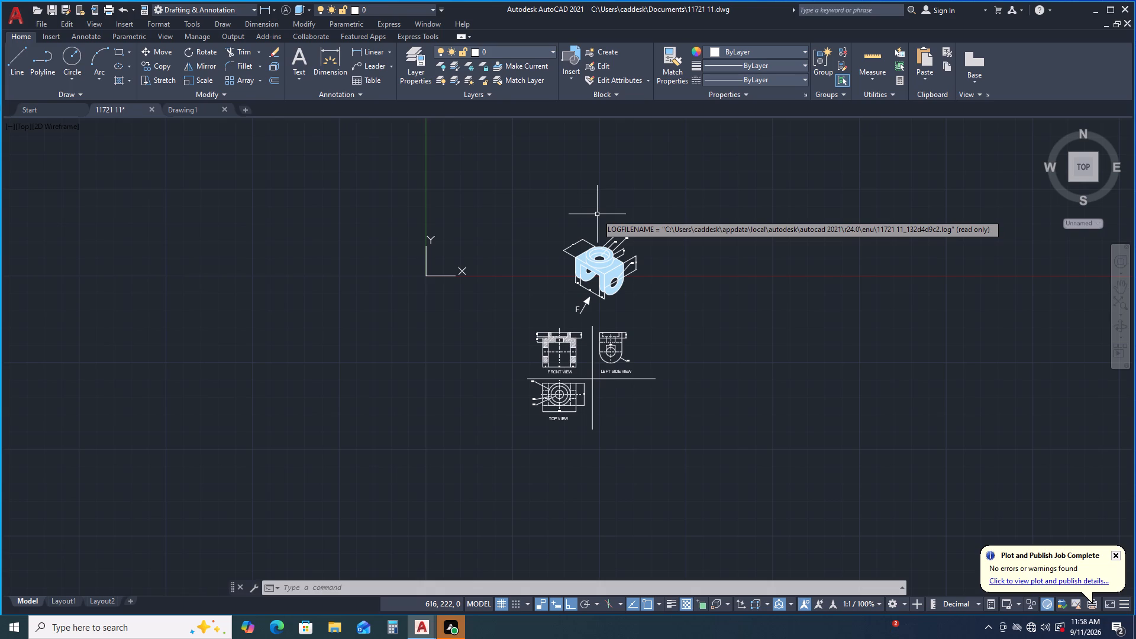
Switch to the Fuji application window.
click(450, 625)
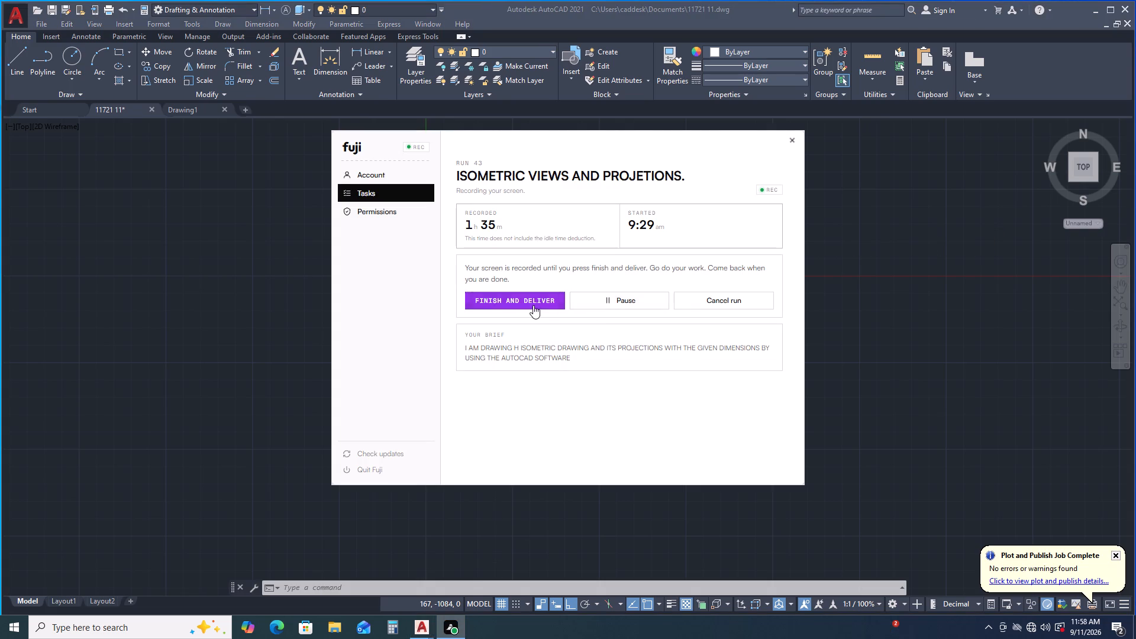